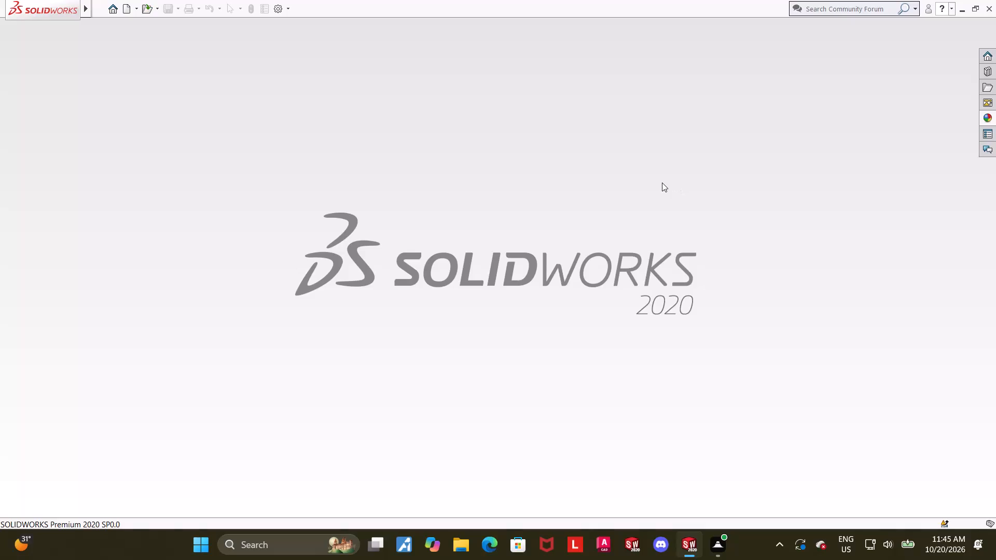
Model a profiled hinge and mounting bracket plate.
Create a new part document and start a sketch on the Top Plane.
click(493, 131)
click(127, 9)
double_click(260, 245)
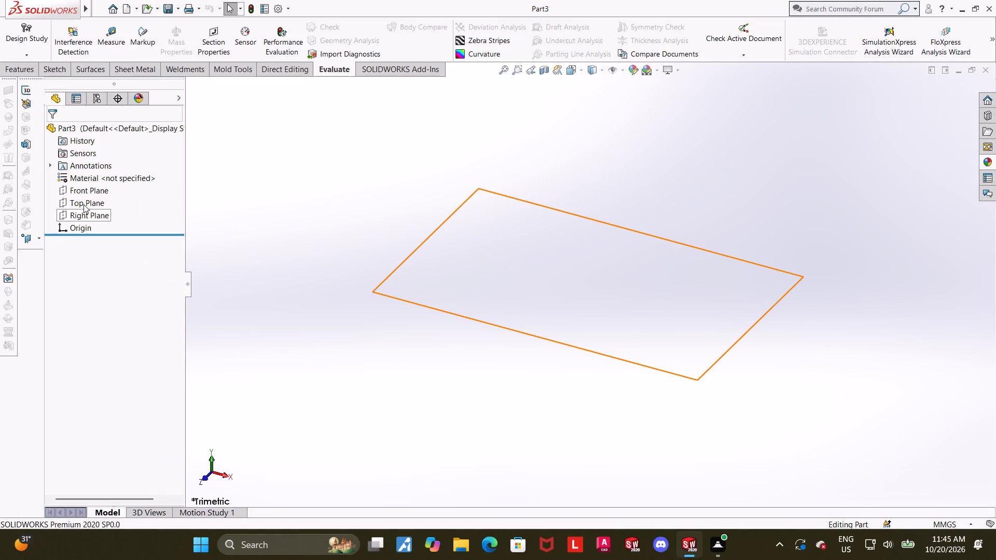
click(84, 201)
click(96, 182)
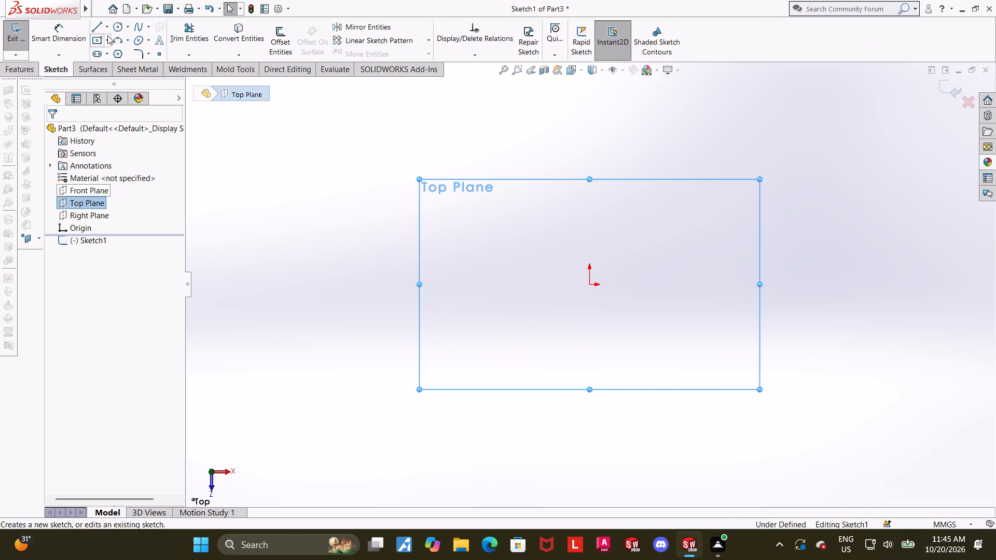
Sketch a closed line profile from the origin, about 101 mm wide and 88 mm tall, with a slanted upper-left edge and a rectangular bottom notch.
click(101, 28)
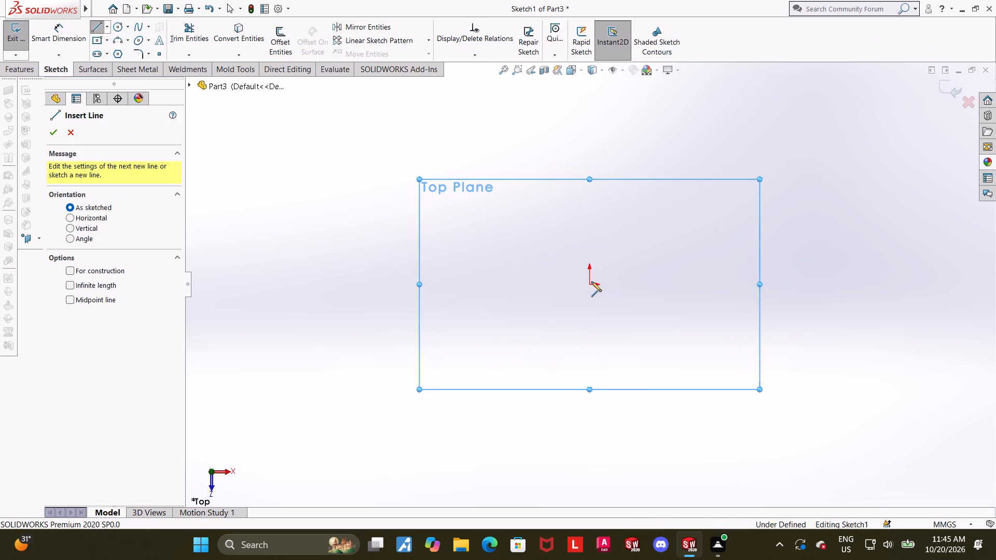
click(587, 283)
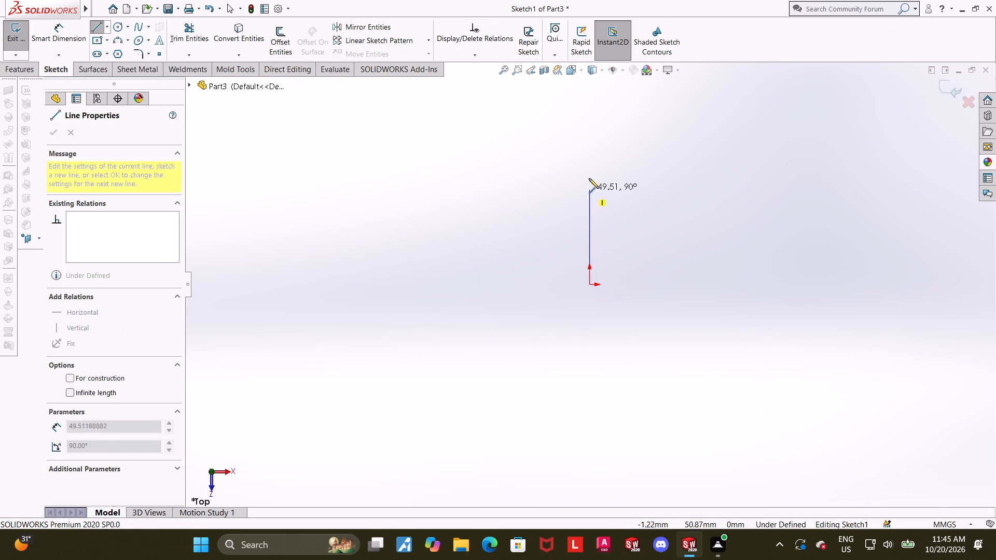
click(591, 117)
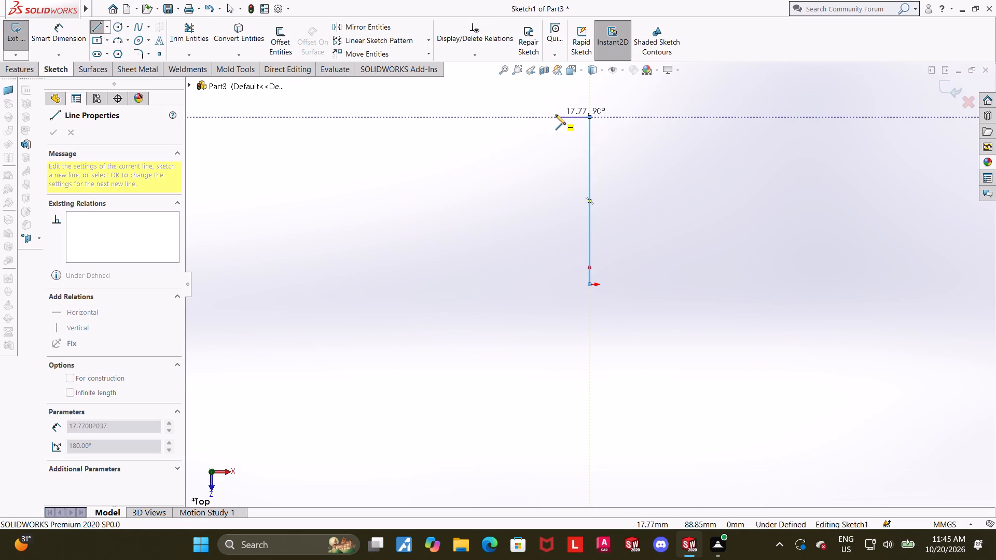
click(556, 115)
click(495, 197)
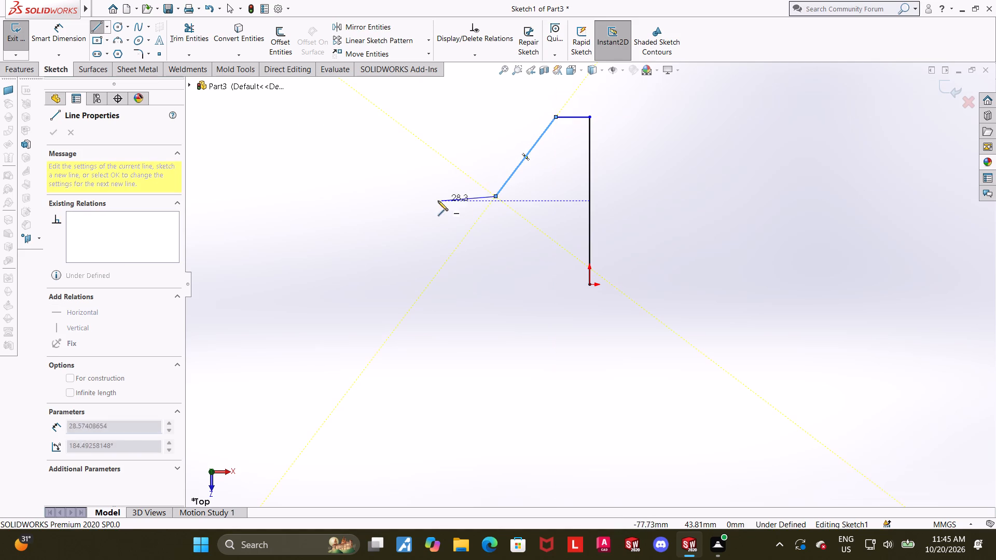
click(397, 195)
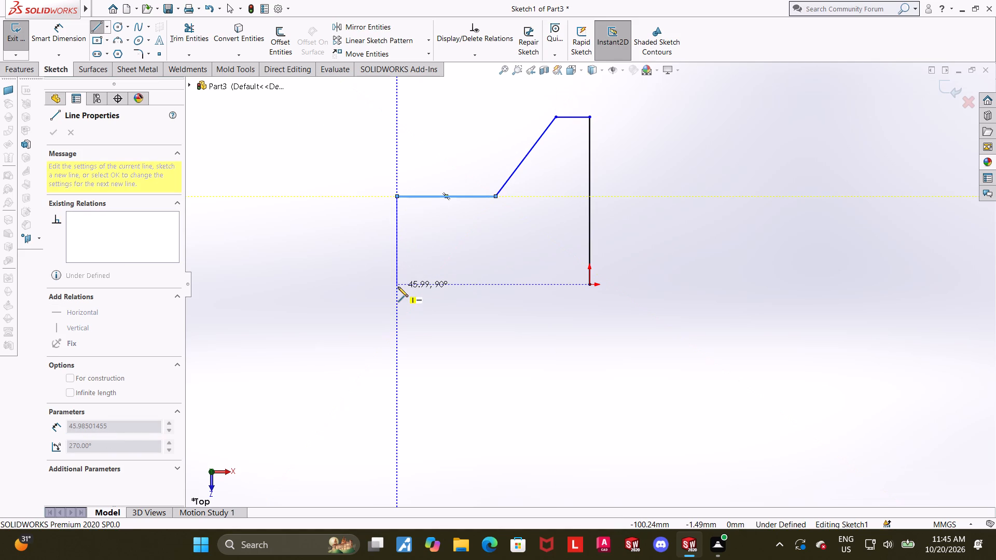
click(398, 287)
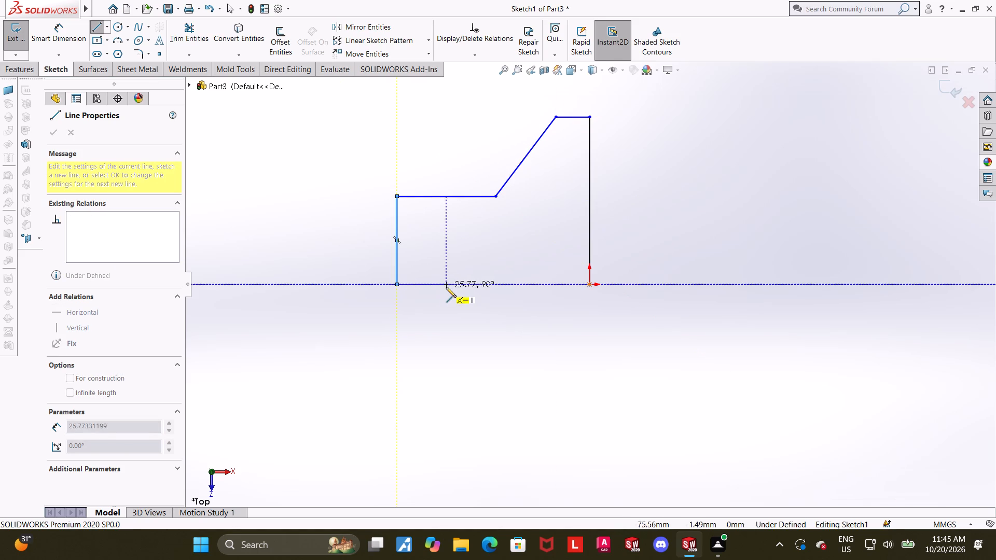
click(446, 287)
click(445, 234)
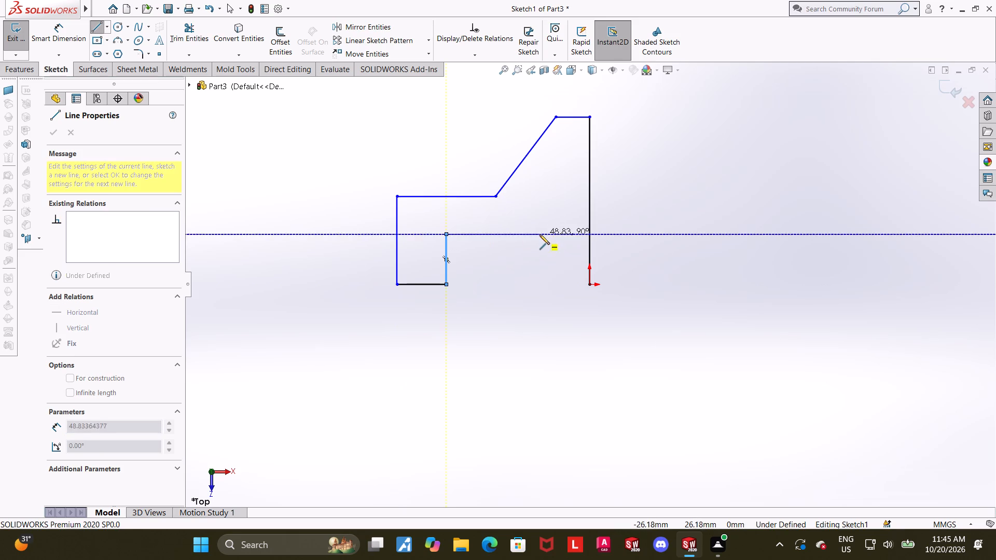
click(539, 234)
click(538, 283)
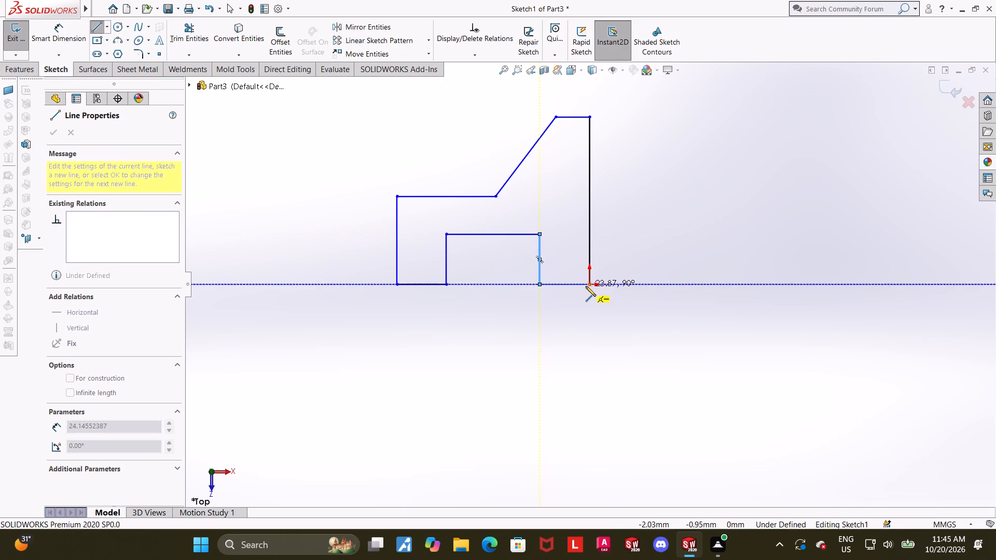
click(586, 286)
key(Escape)
key(Escape)
Dimension the bottom segment left of the notch to 20 mm.
click(51, 34)
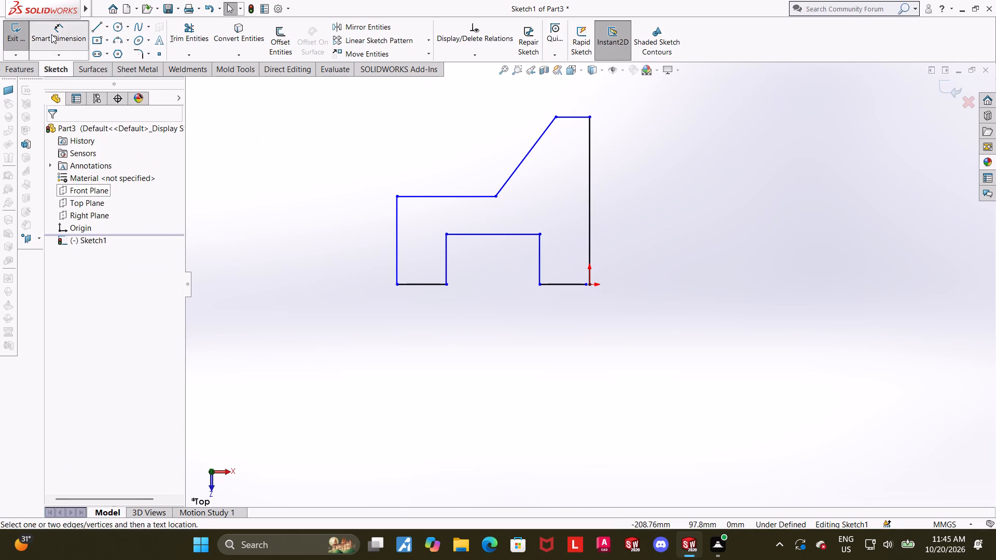
scroll(382, 222, up, 1)
scroll(399, 248, down, 1)
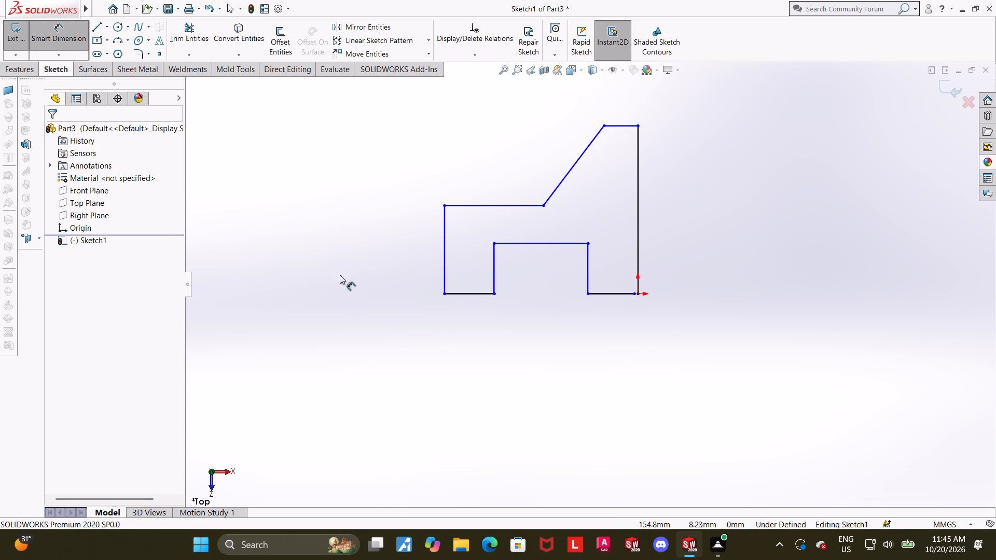
click(467, 293)
click(462, 337)
text(20)
key(Return)
key(Escape)
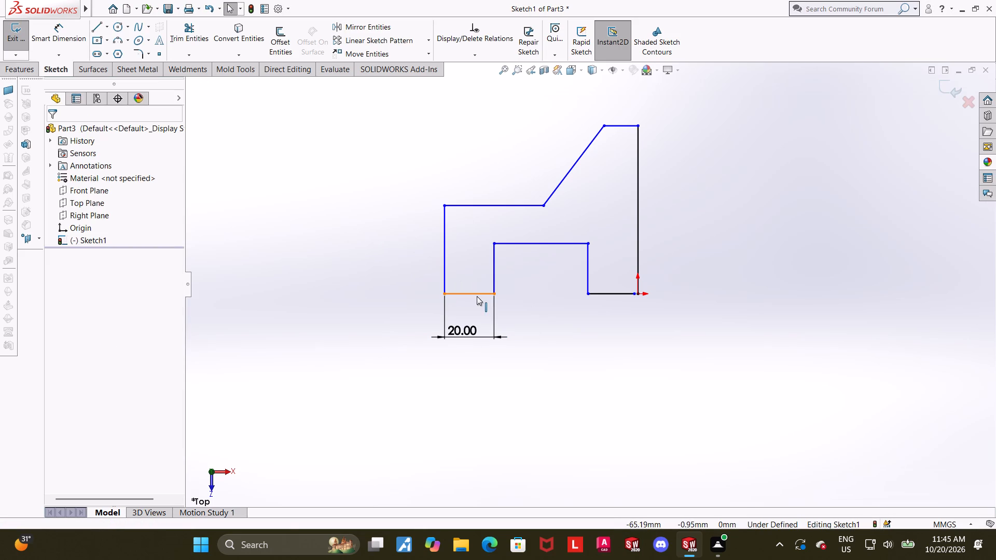
Apply an Equal relation between the two bottom segments on either side of the notch.
click(477, 296)
ctrl+click(600, 295)
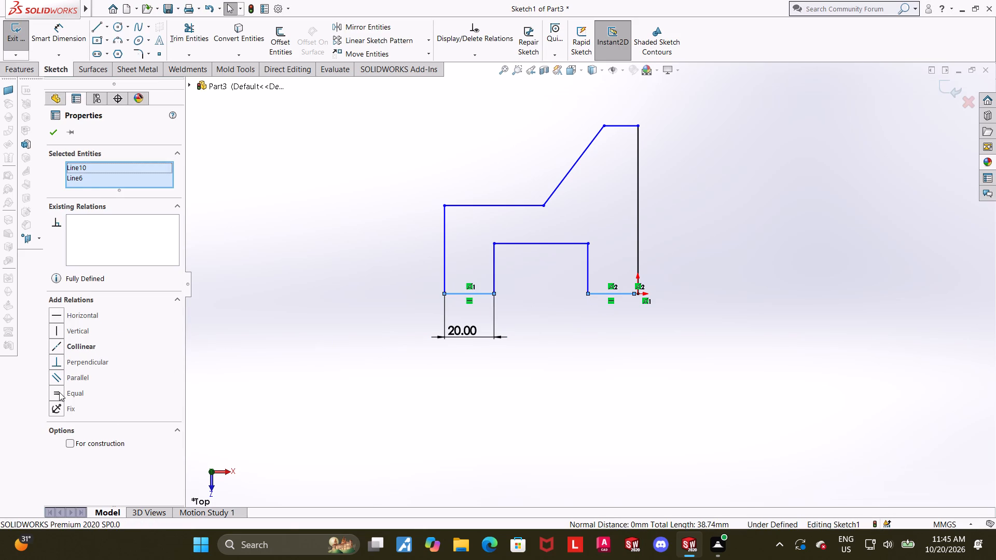
click(59, 391)
click(581, 407)
Dimension the profile's overall width between its outer vertical edges to 66 mm, placing the dimension below the profile.
click(61, 20)
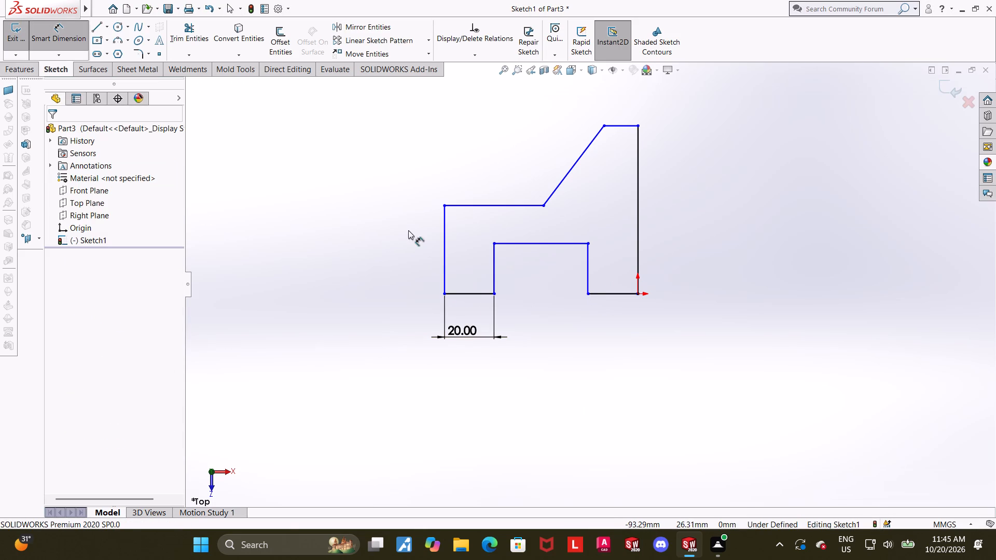
click(444, 255)
click(636, 248)
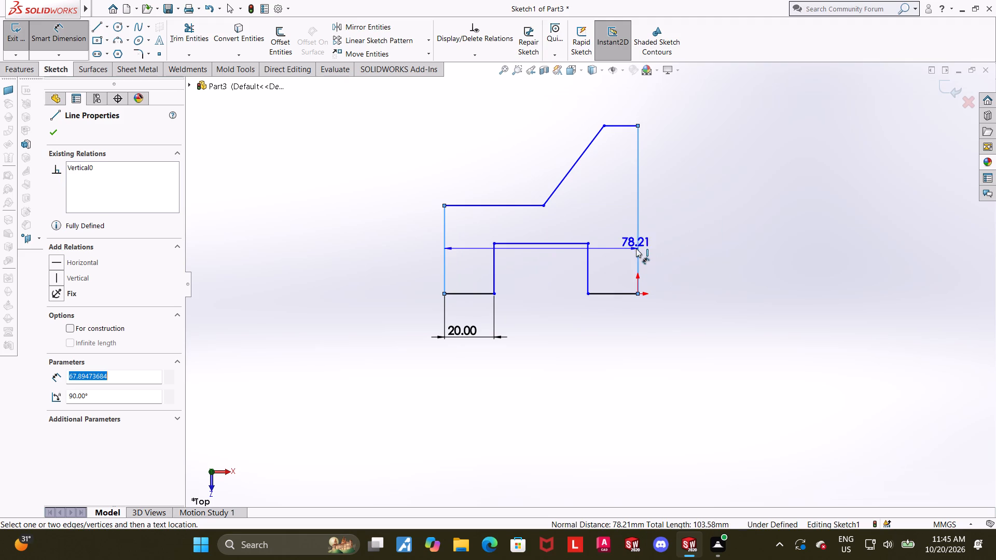
click(588, 372)
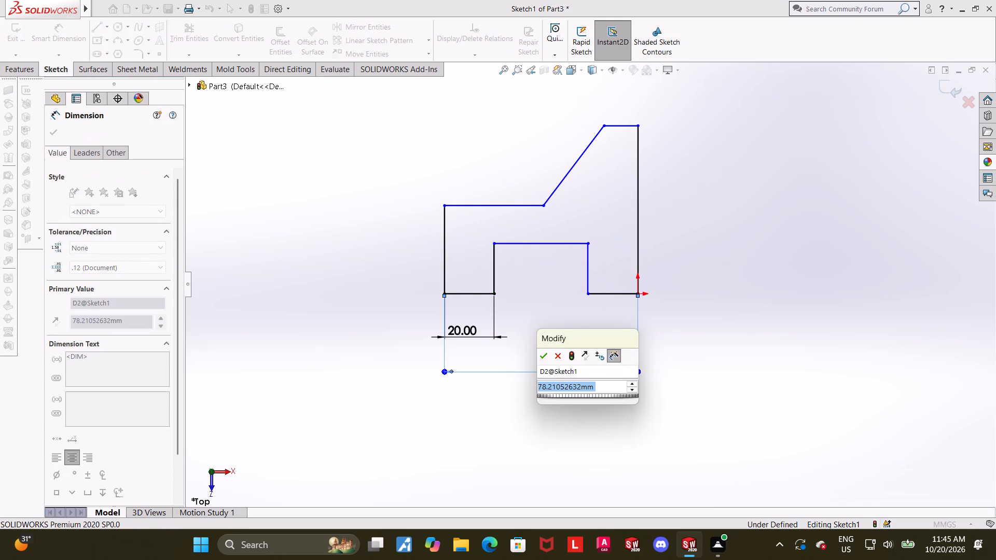
text(66)
key(Return)
key(Escape)
key(Escape)
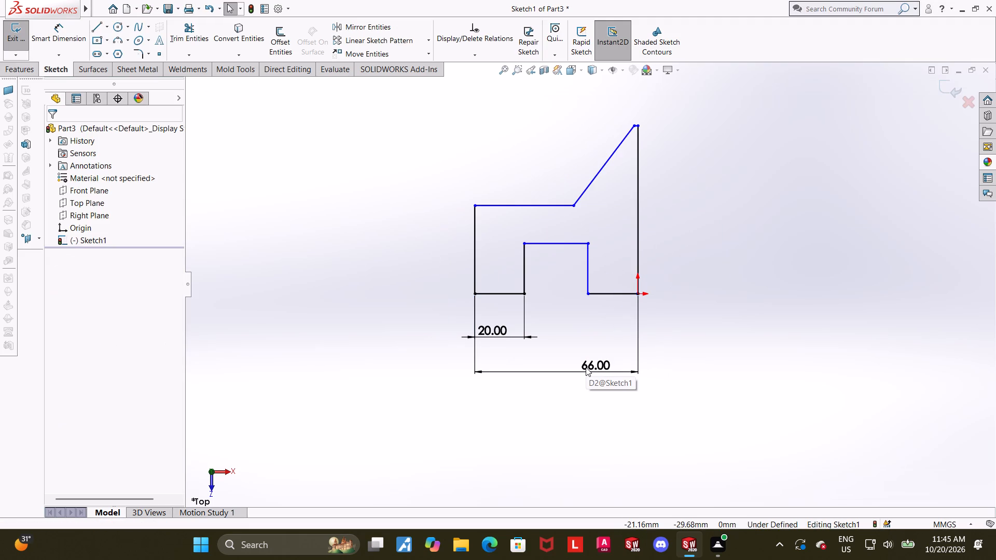
Move the slanted edge's upper endpoint to the left to lengthen the profile's short top edge.
click(631, 125)
drag(634, 125, 627, 125)
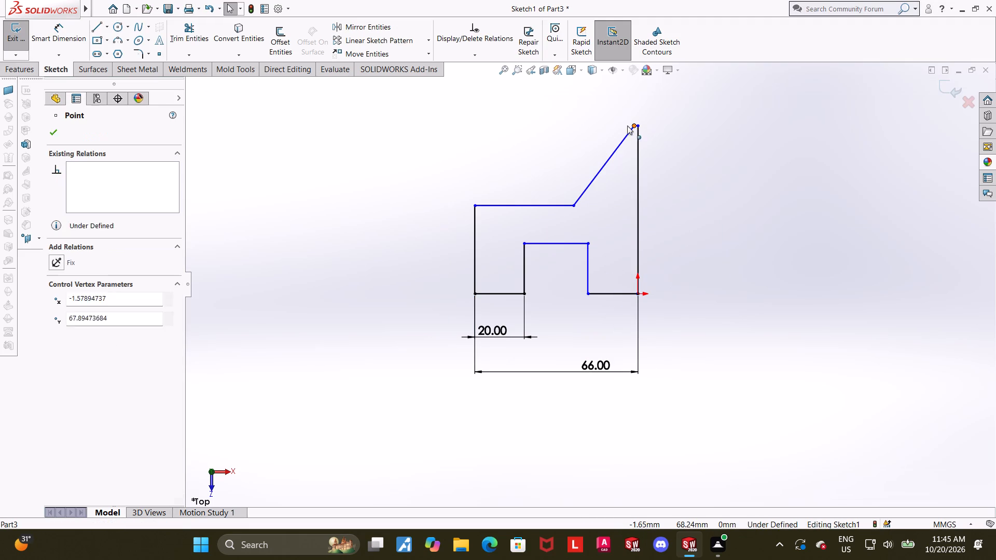
drag(627, 125, 608, 125)
click(772, 217)
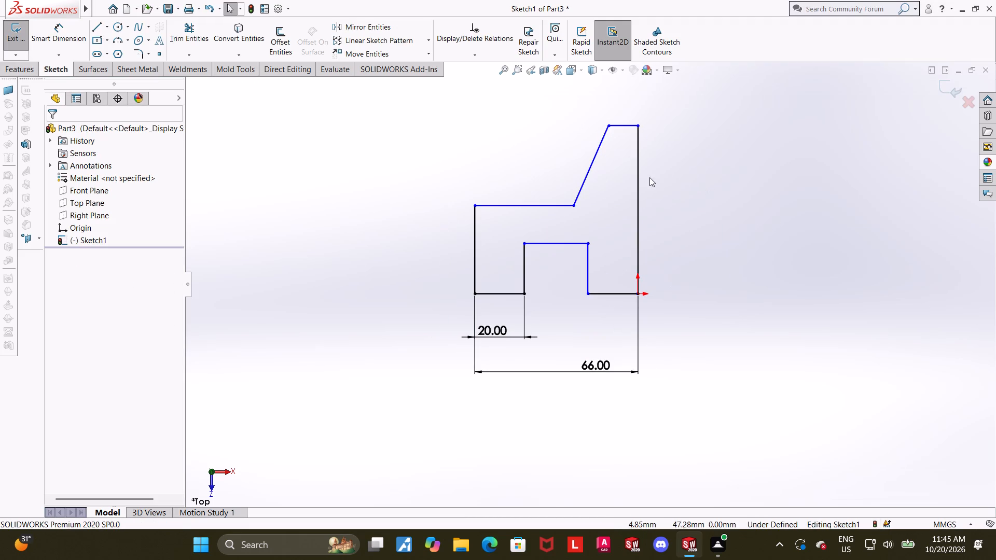
Dimension the horizontal ledge at the foot of the slanted edge to 30 mm.
click(70, 39)
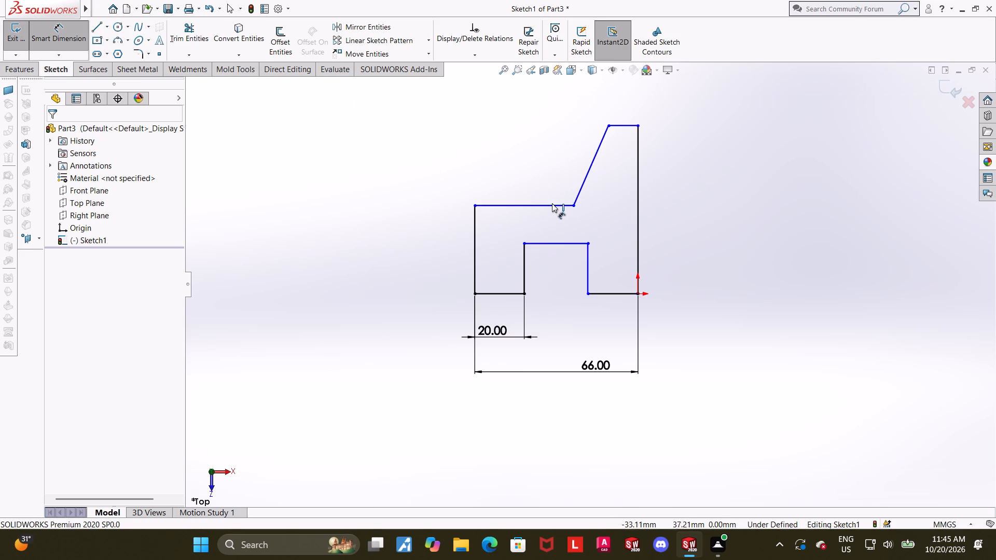
click(544, 207)
click(541, 189)
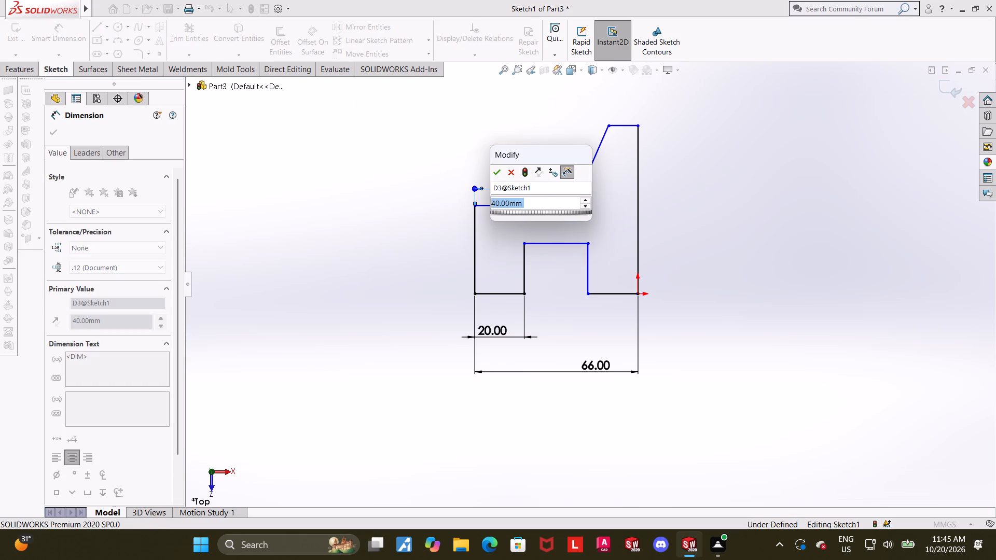
text(30)
key(Return)
key(Escape)
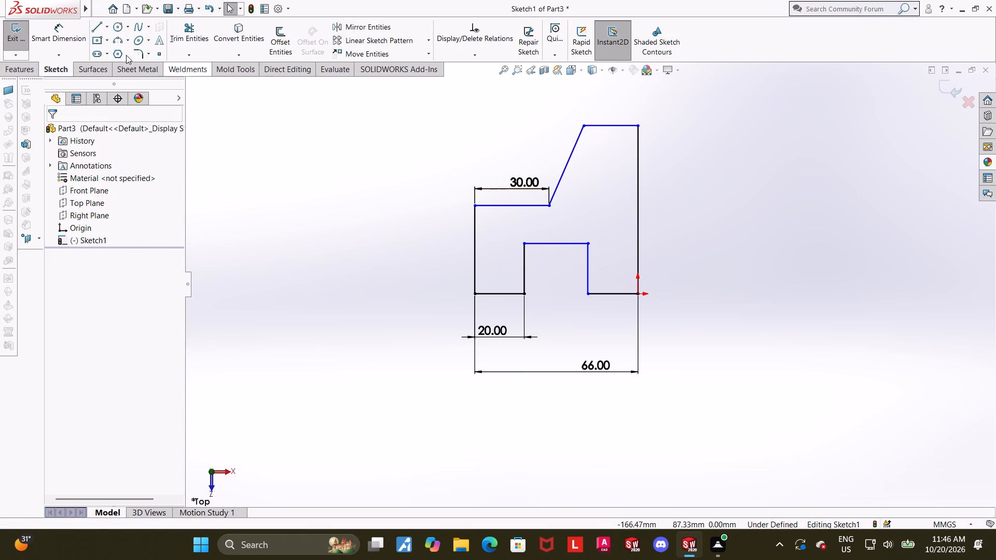
Dimension the profile's left vertical edge to 46 mm.
click(55, 31)
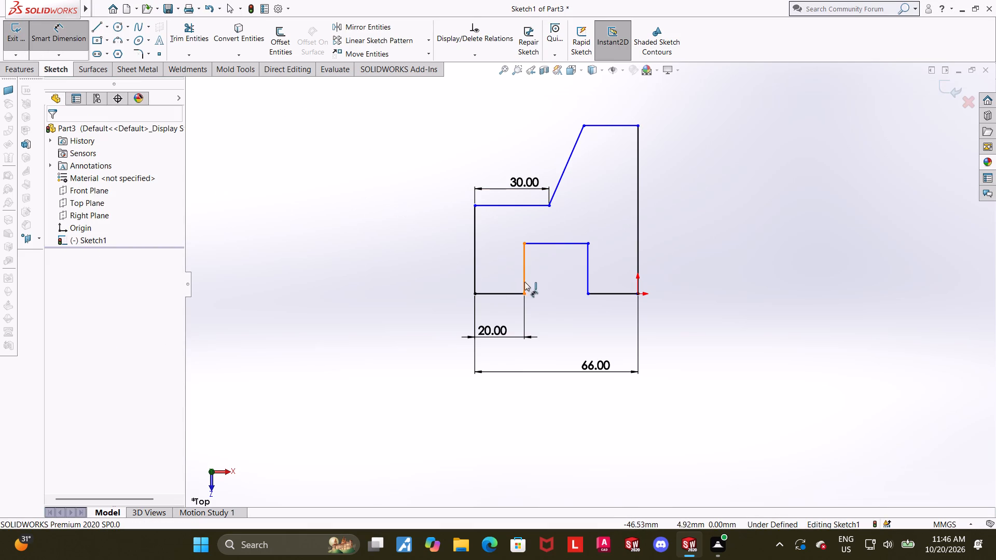
click(474, 257)
click(450, 257)
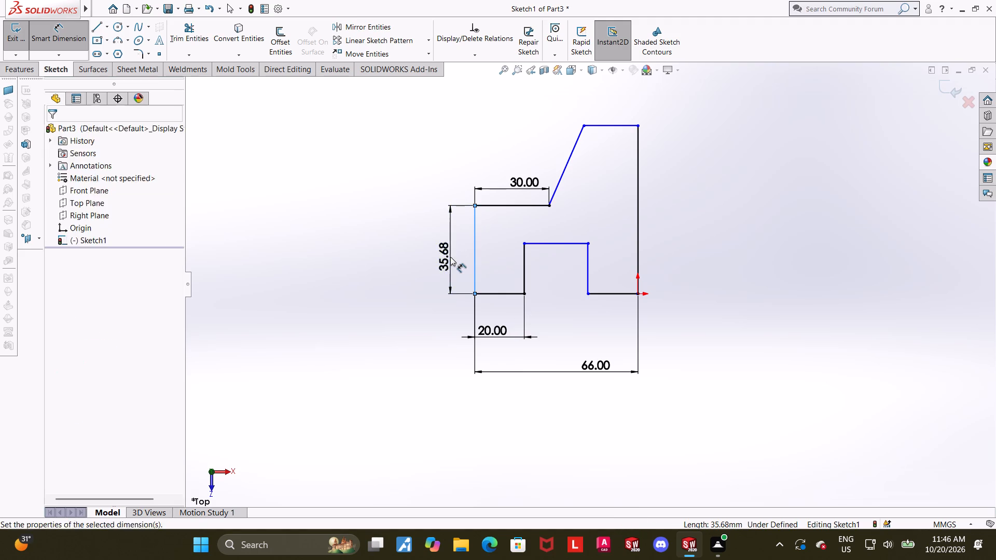
text(46)
key(Return)
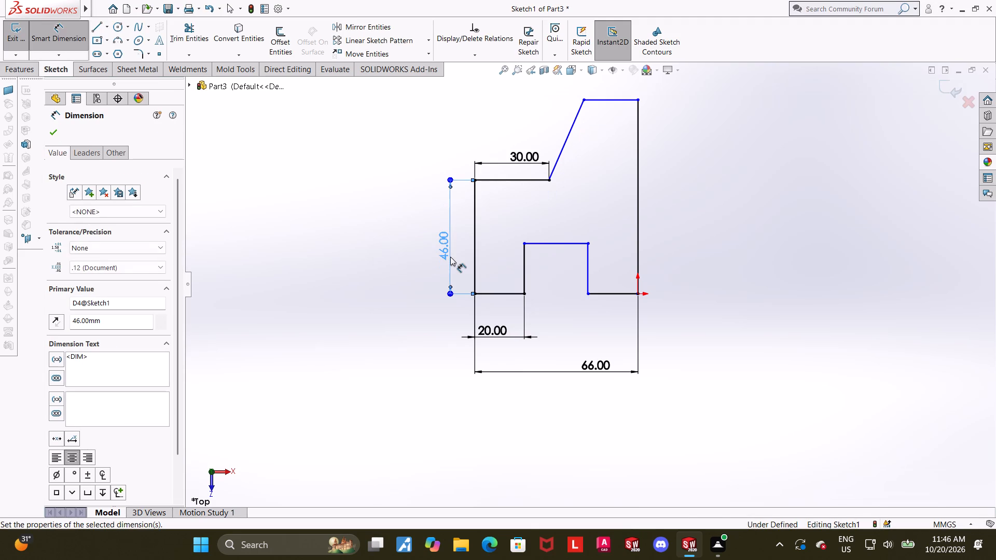
key(Escape)
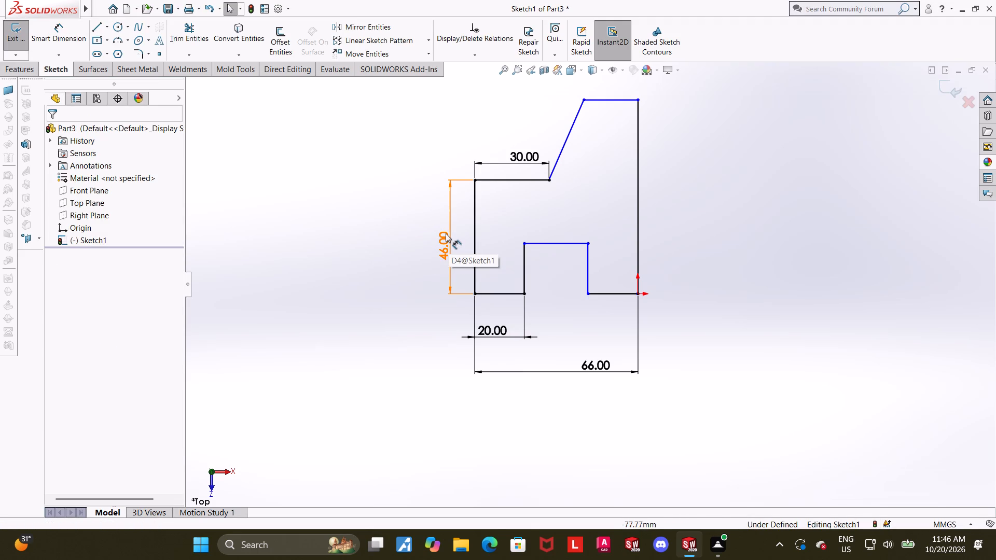
Dimension the profile's full-height right vertical edge to 90 mm.
click(74, 31)
scroll(726, 272, up, 1)
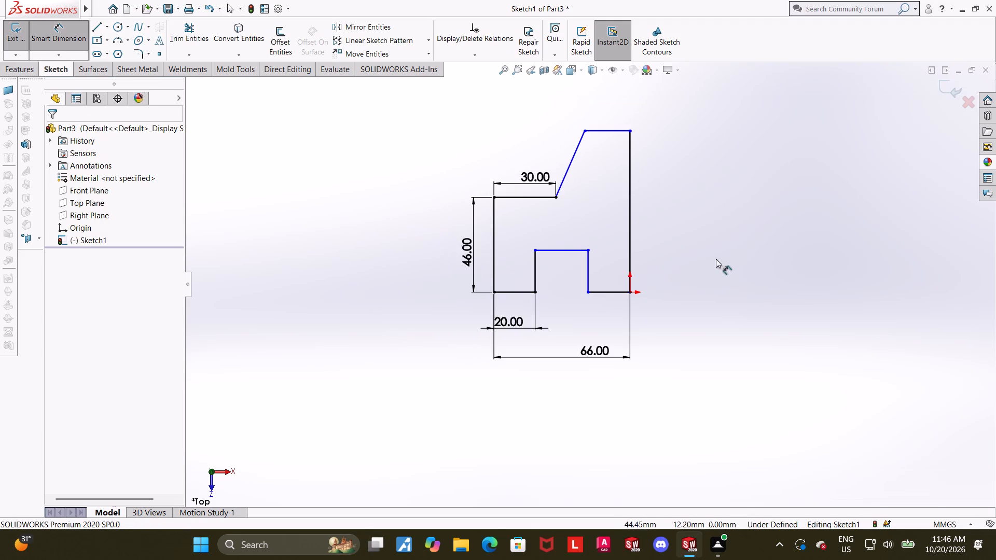
click(629, 201)
click(667, 209)
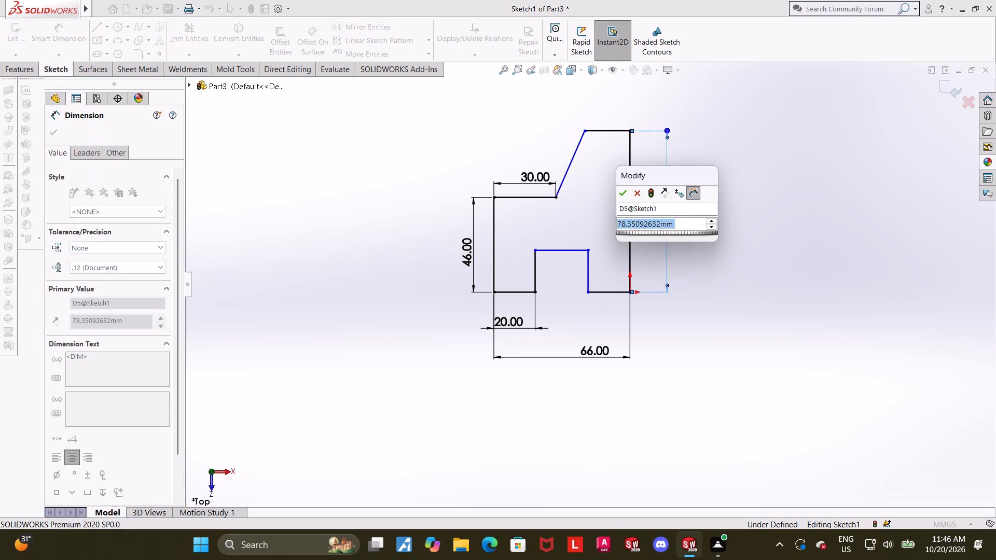
text(90)
key(Return)
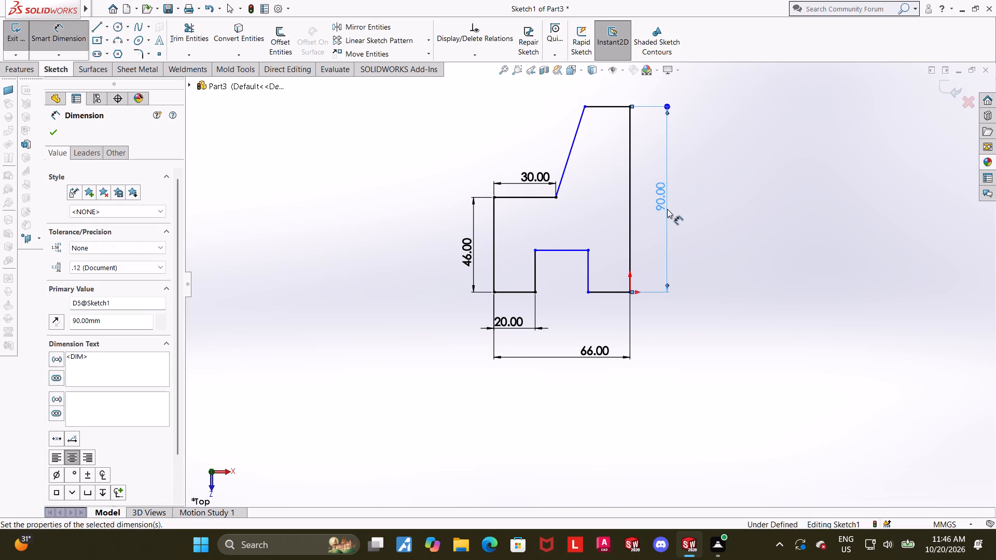
key(Escape)
Dimension the profile's top horizontal edge to 22 mm.
scroll(698, 205, up, 3)
scroll(679, 190, down, 2)
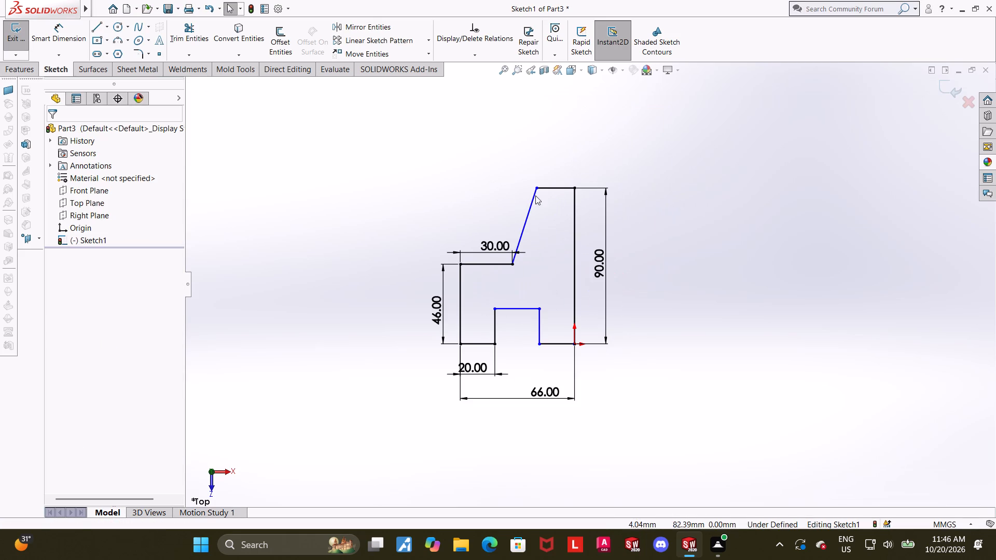
click(60, 37)
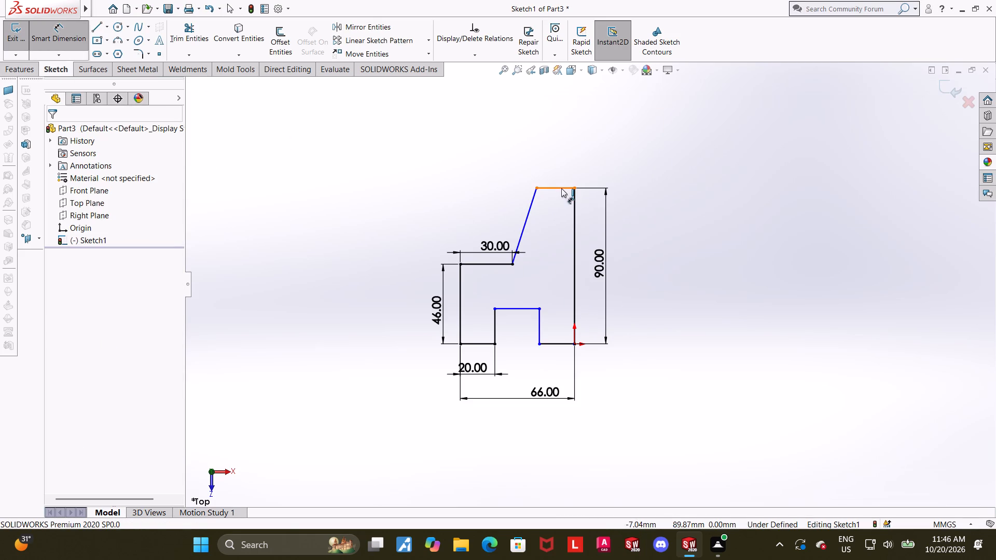
click(561, 188)
click(561, 172)
text(22)
key(Return)
key(Escape)
key(Escape)
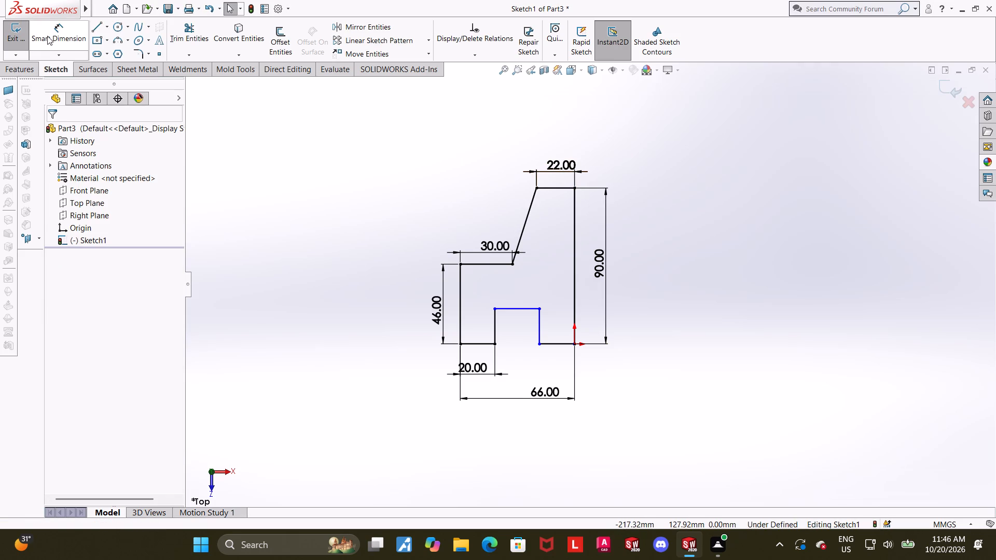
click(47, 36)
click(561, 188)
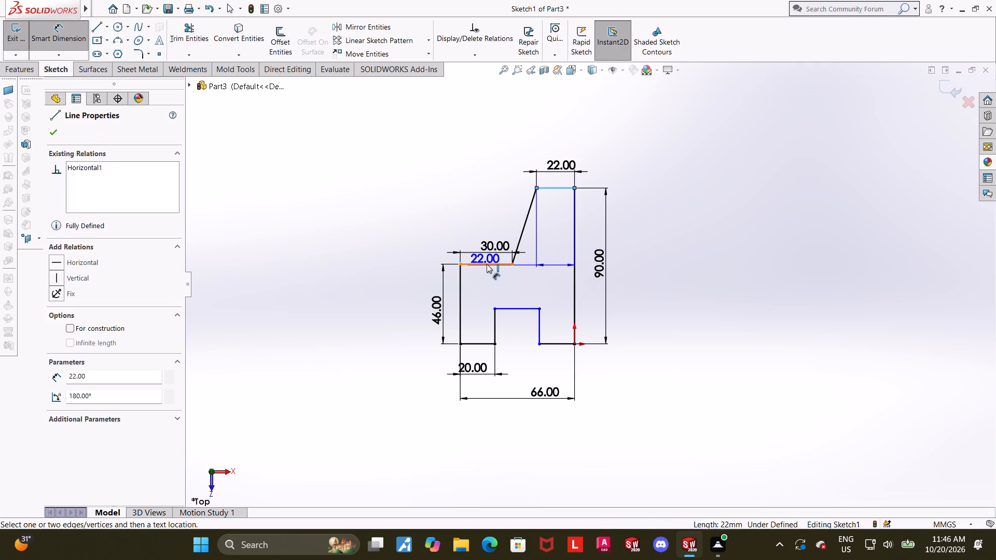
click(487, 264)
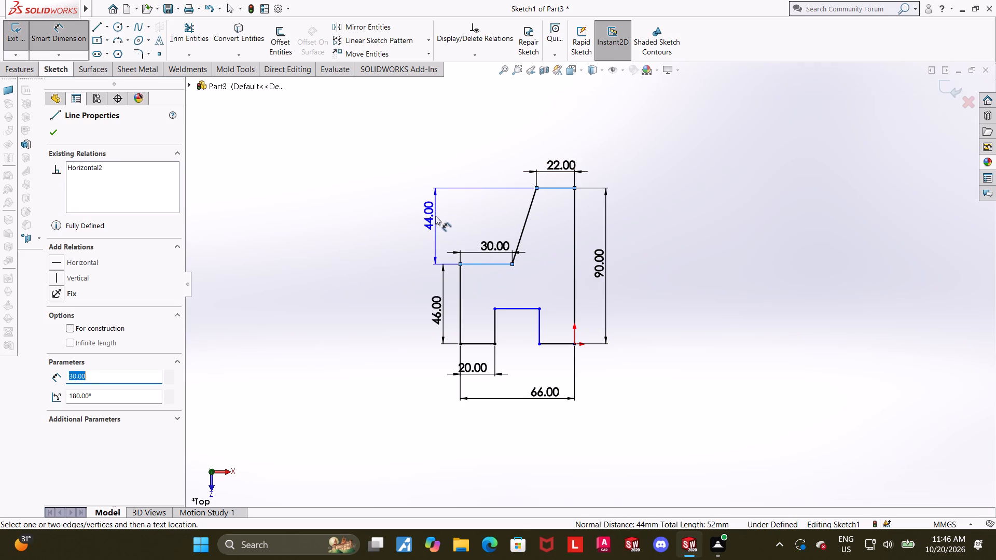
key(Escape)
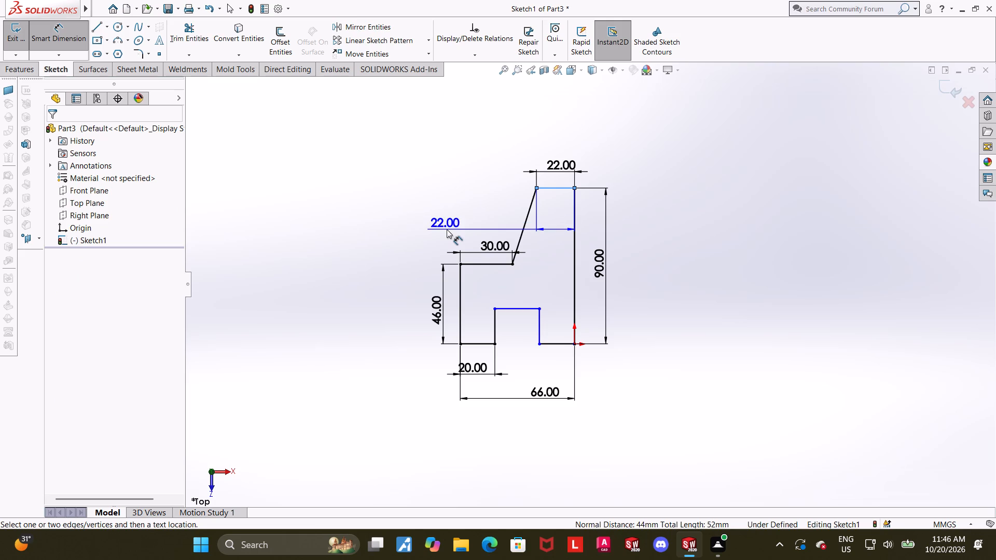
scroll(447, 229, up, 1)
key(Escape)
Dimension the notch's left vertical edge to 24.5 mm.
scroll(614, 270, down, 2)
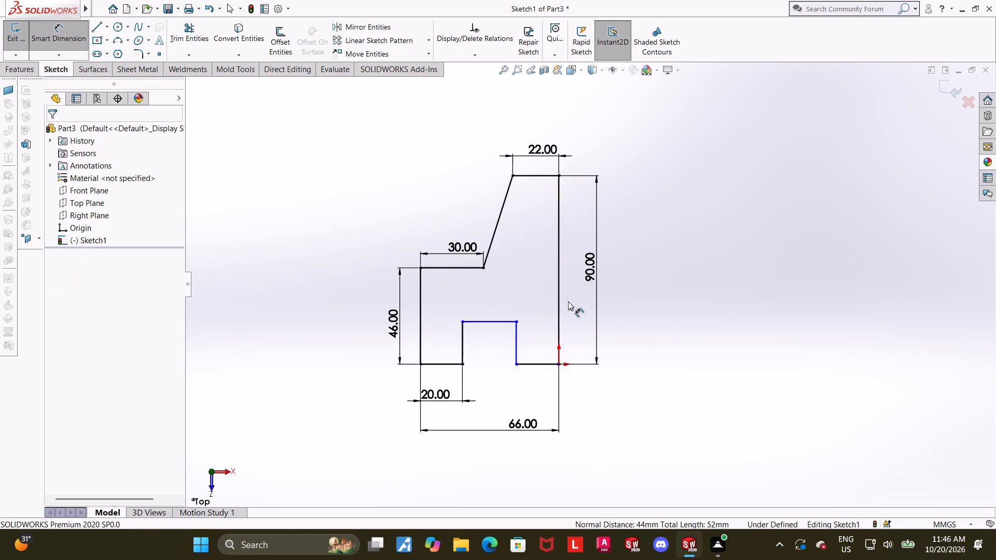
scroll(537, 307, up, 1)
scroll(441, 346, down, 1)
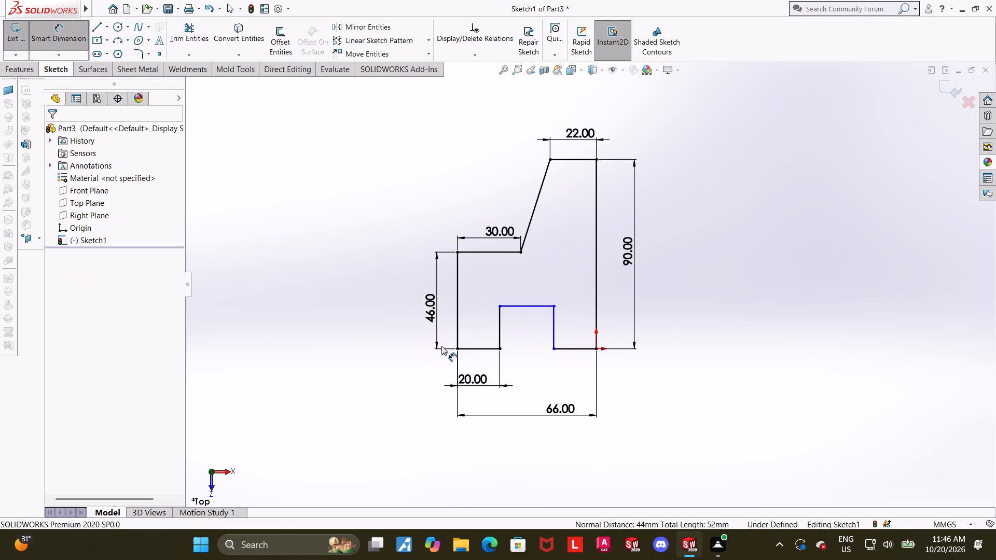
scroll(441, 346, up, 1)
scroll(536, 345, down, 3)
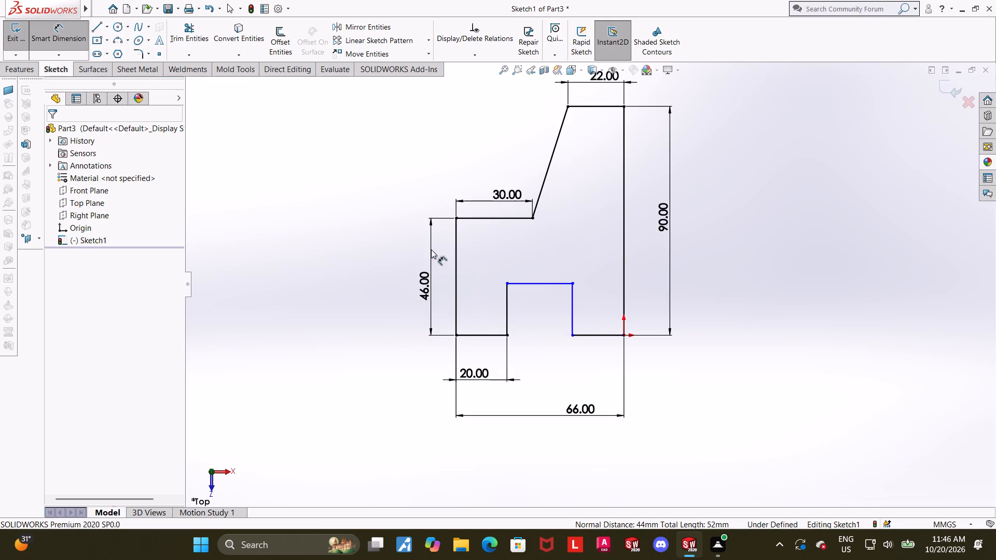
key(Escape)
click(54, 40)
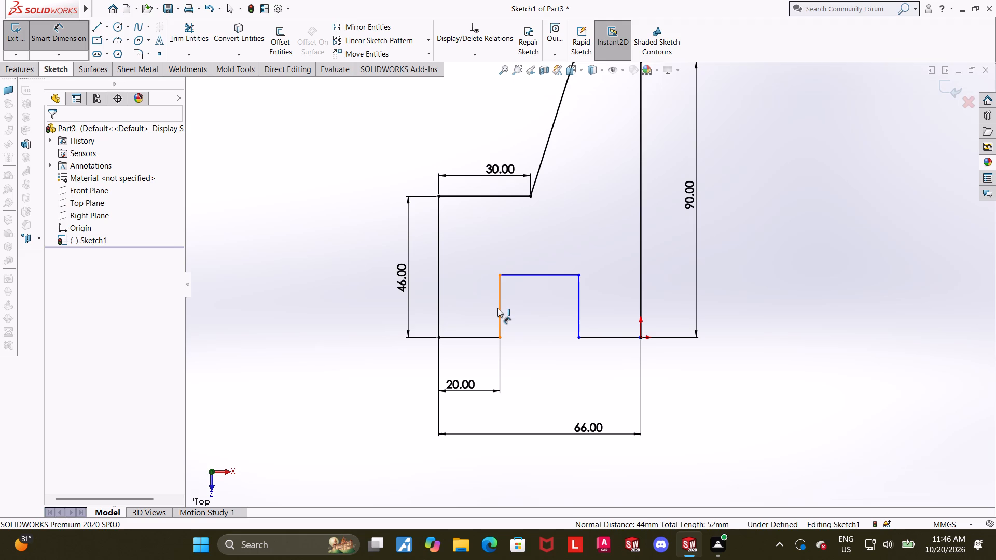
click(497, 308)
click(478, 305)
text(24)
text(.5)
key(Return)
key(Escape)
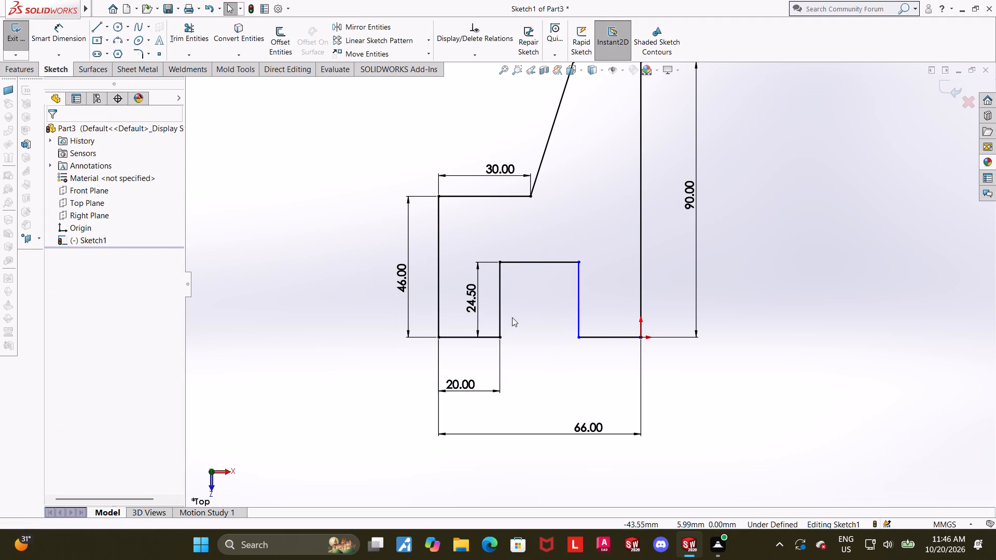
Round both upper corners of the notch with 3 mm sketch fillets.
scroll(597, 267, down, 2)
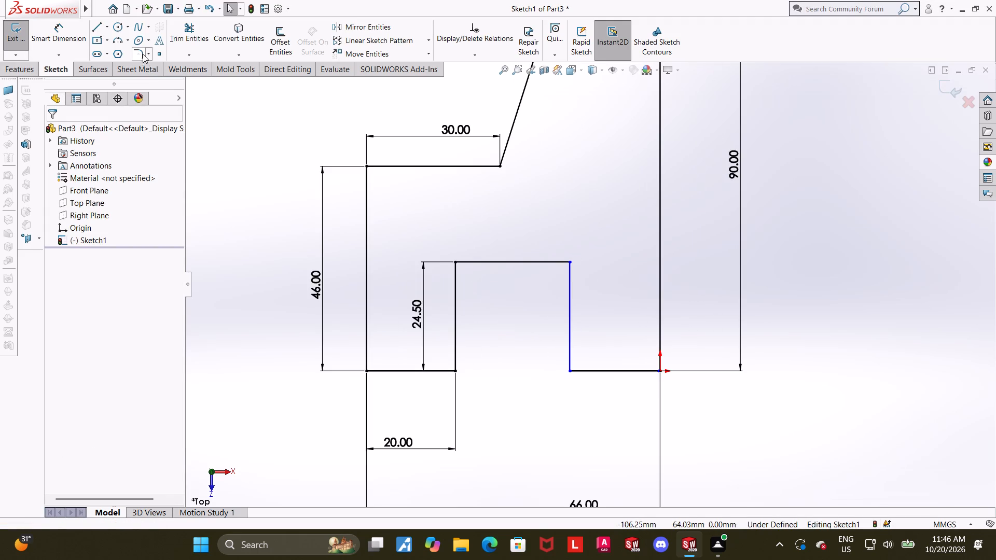
click(140, 53)
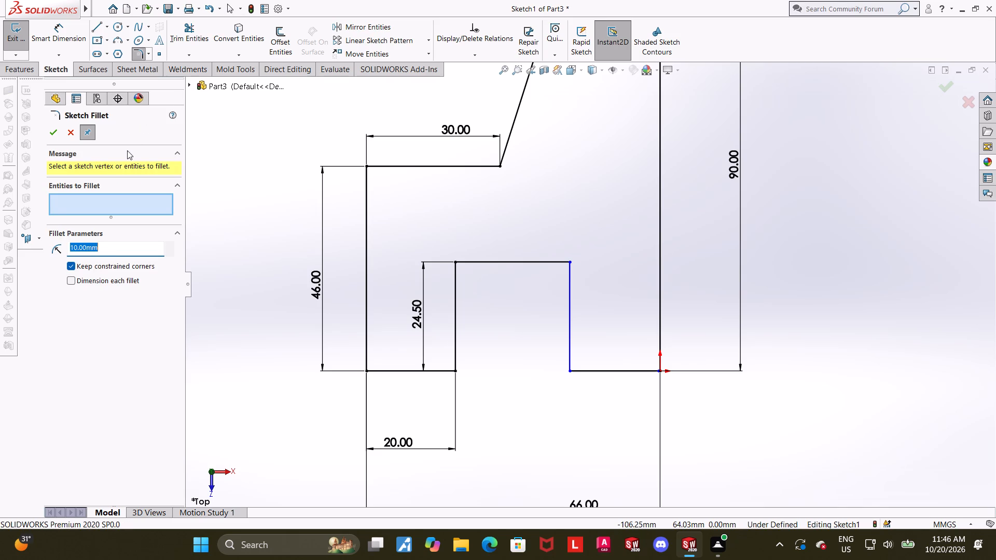
key(3)
key(Return)
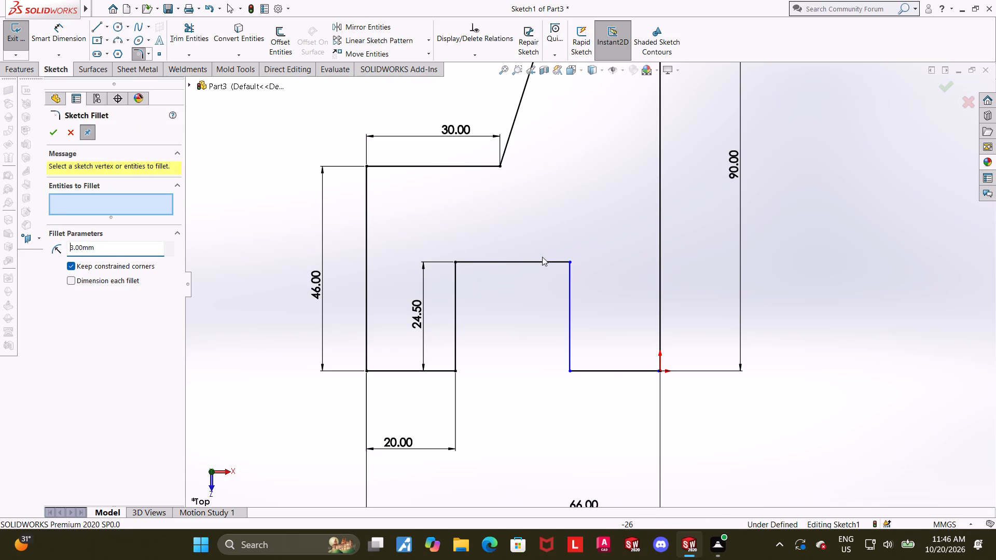
click(568, 263)
click(456, 264)
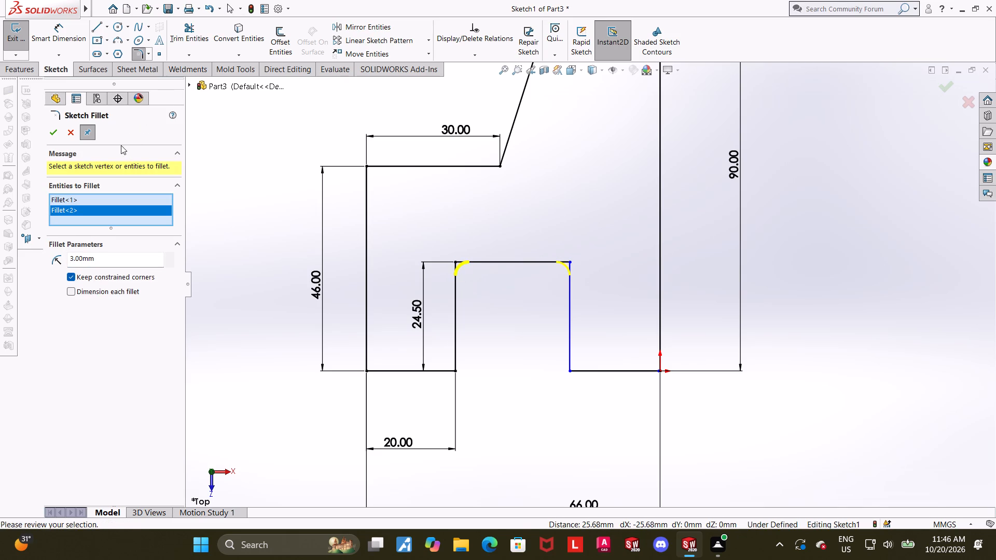
click(48, 132)
click(824, 390)
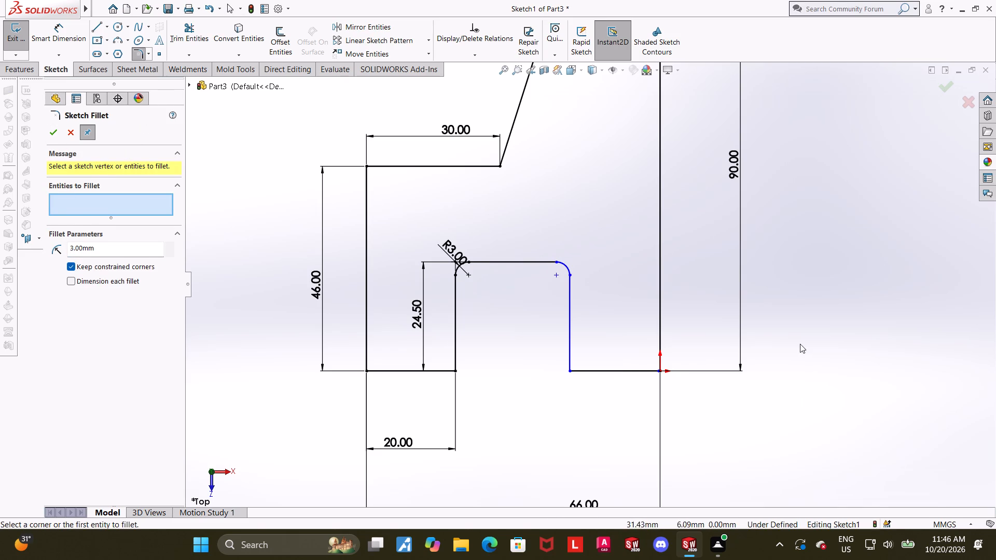
key(Escape)
click(570, 278)
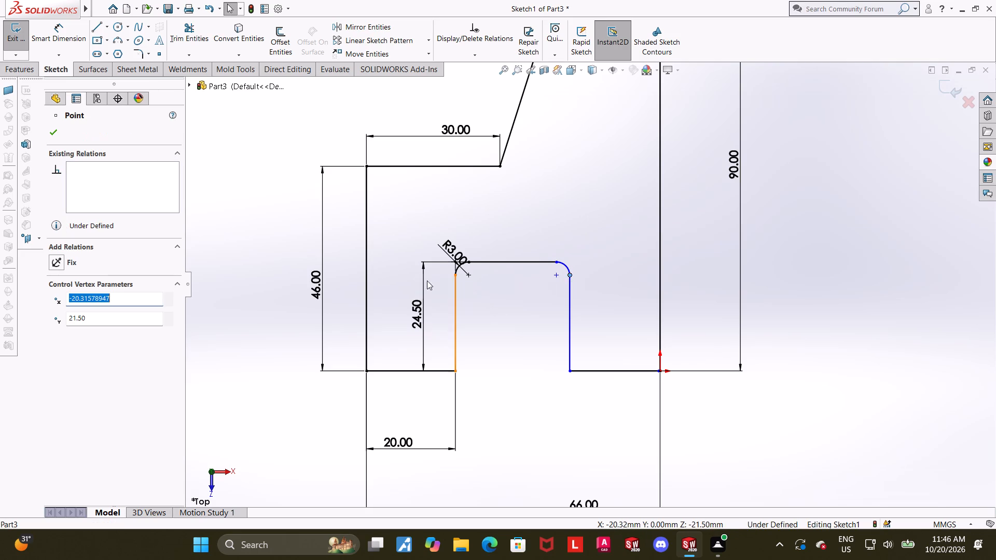
click(550, 383)
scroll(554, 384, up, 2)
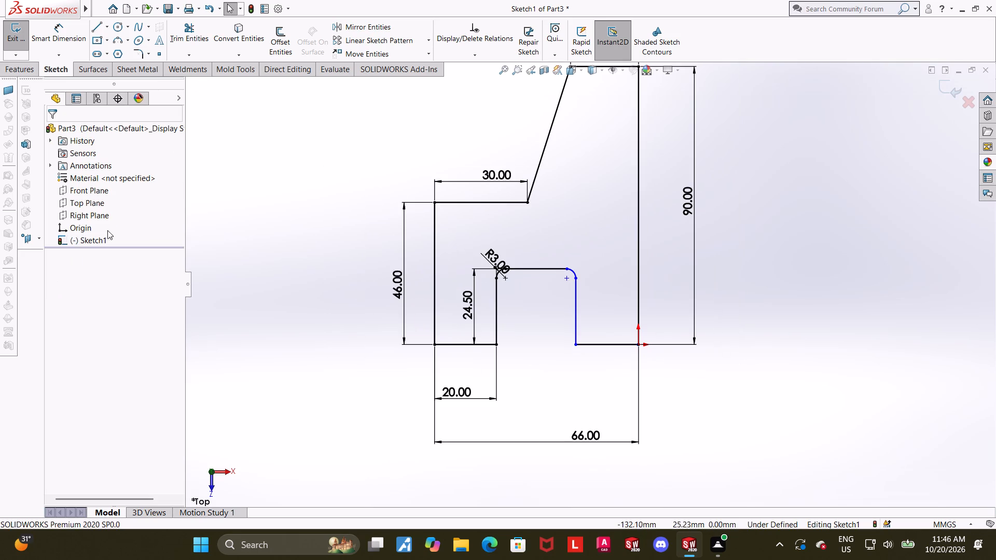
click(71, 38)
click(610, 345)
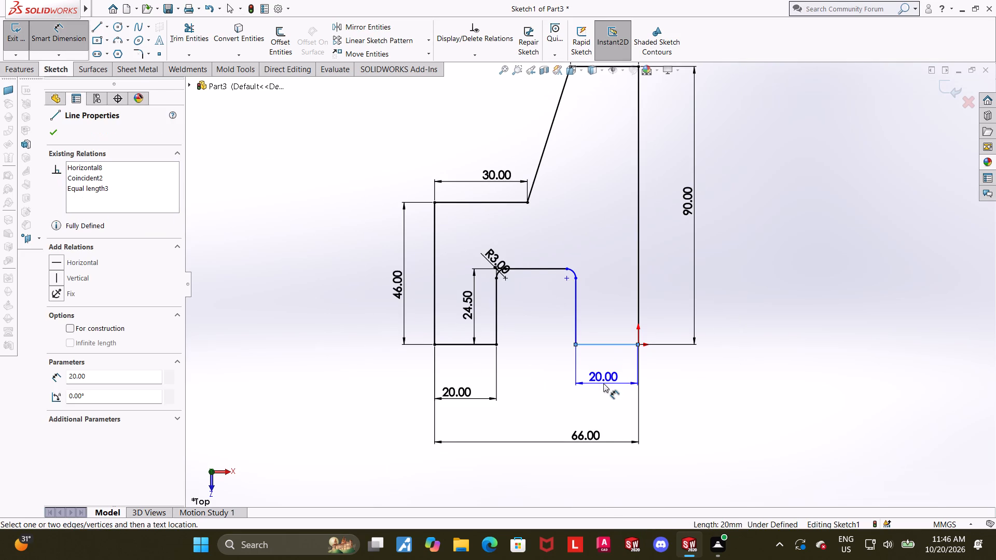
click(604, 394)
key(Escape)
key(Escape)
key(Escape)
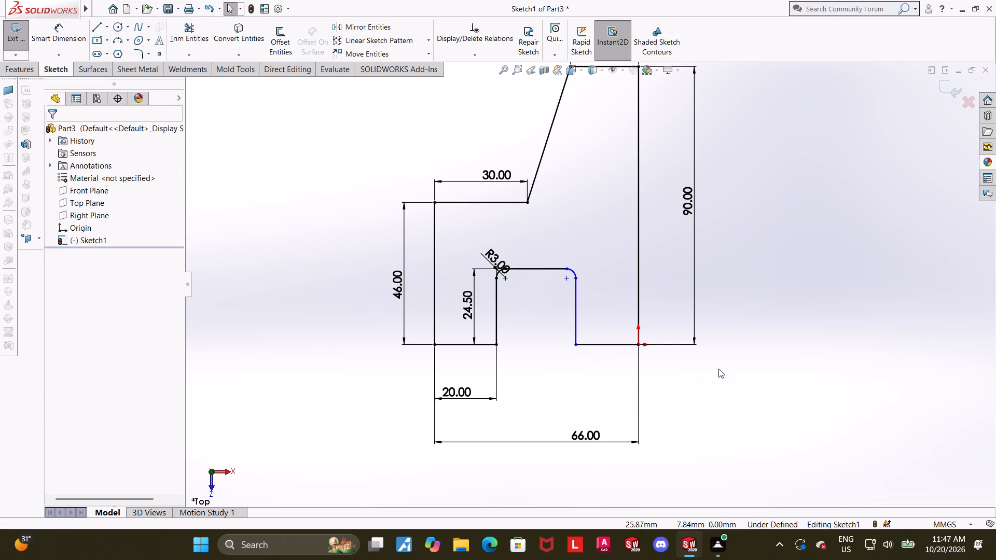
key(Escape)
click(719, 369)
Dimension the notch's width between its two vertical edges to 26 mm.
scroll(624, 341, down, 2)
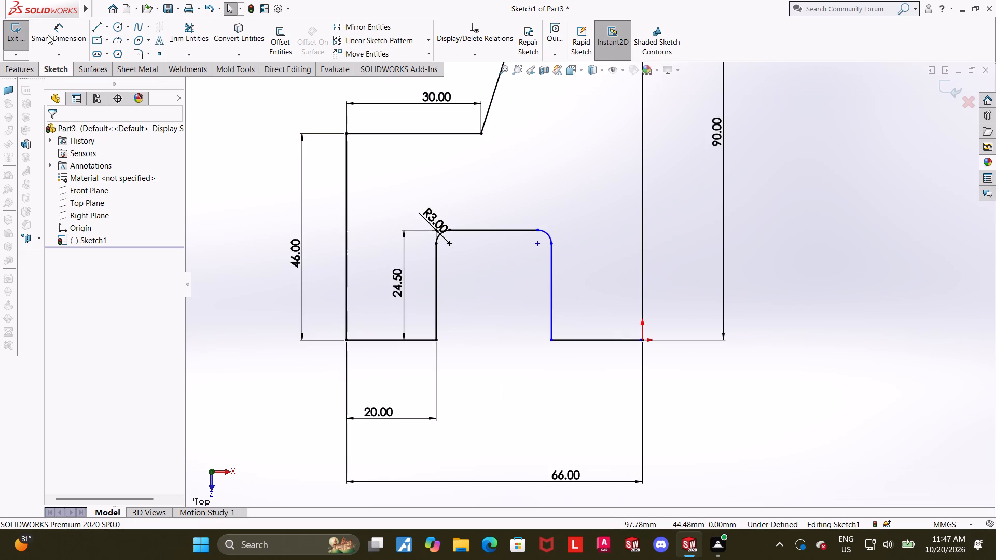
click(71, 29)
click(437, 316)
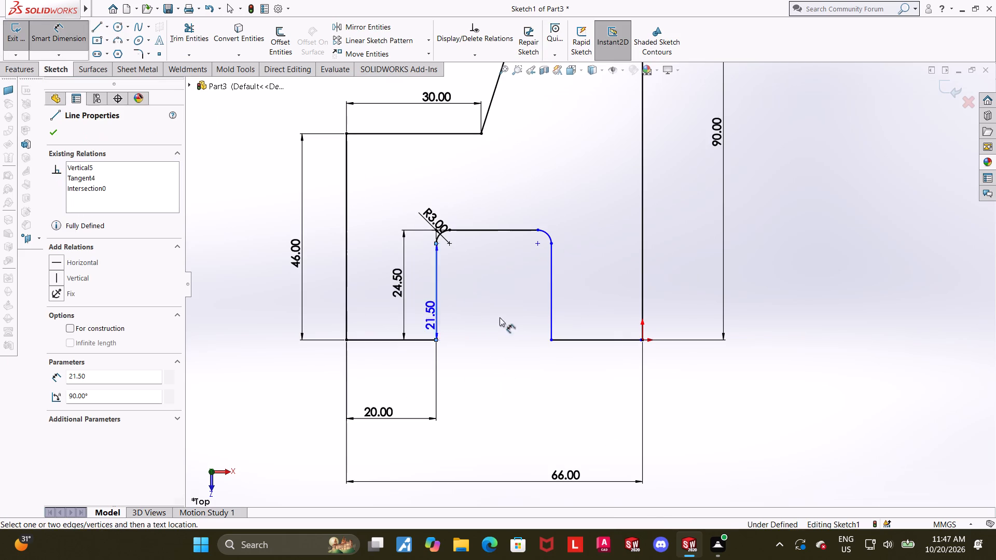
click(550, 318)
click(495, 385)
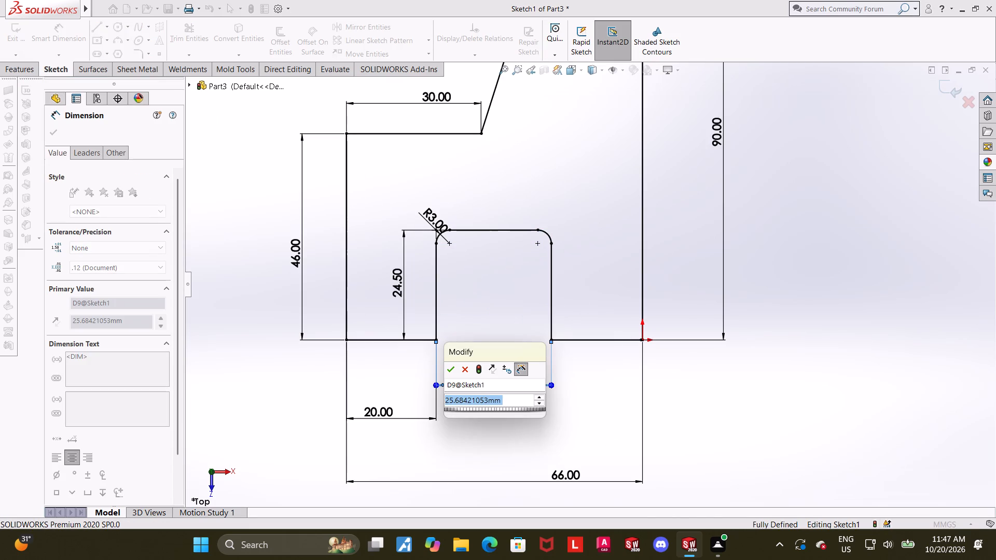
text(26)
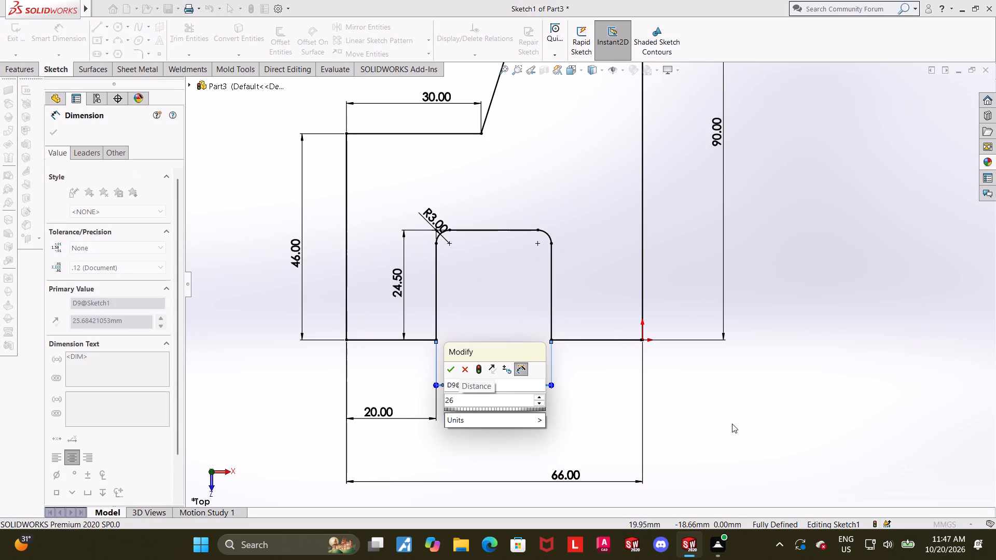
key(Return)
click(802, 449)
scroll(740, 403, up, 1)
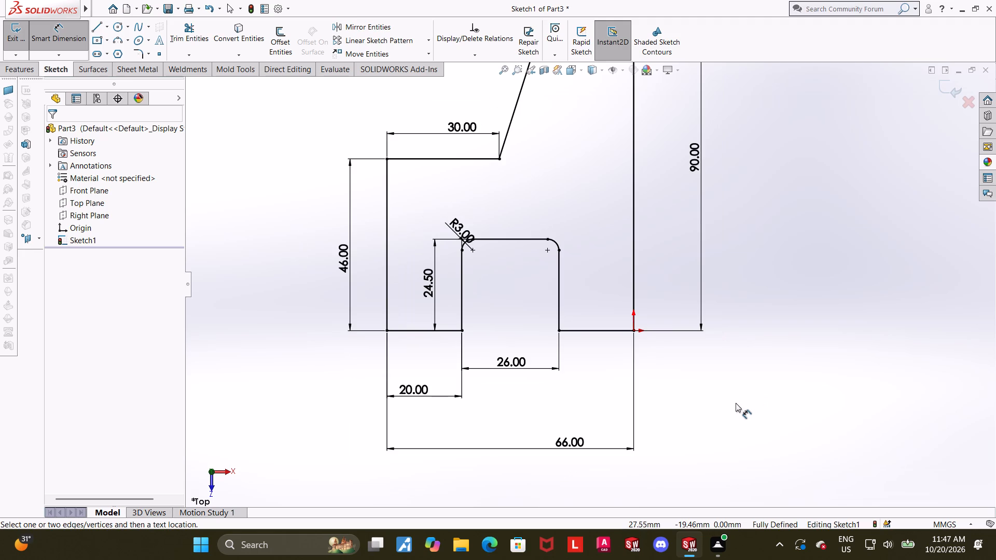
click(743, 389)
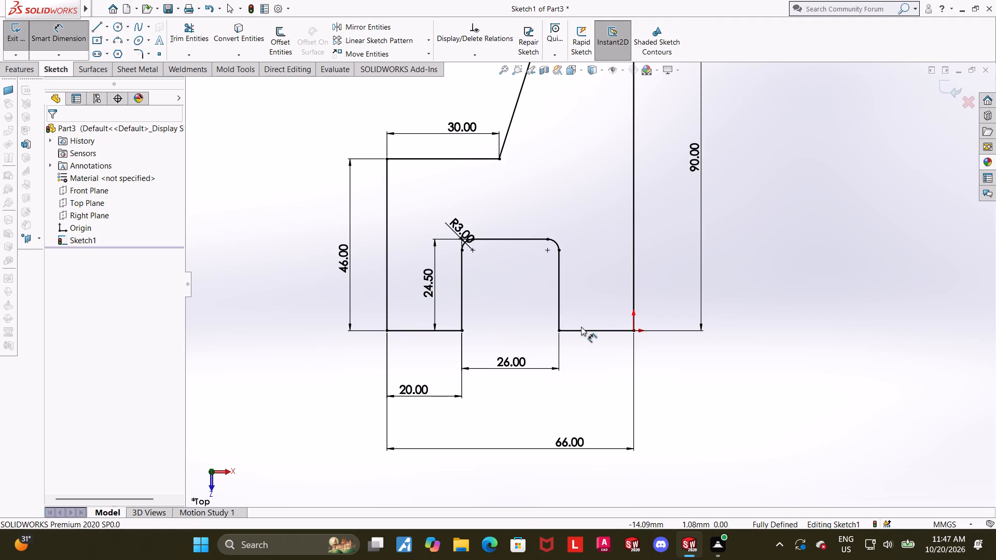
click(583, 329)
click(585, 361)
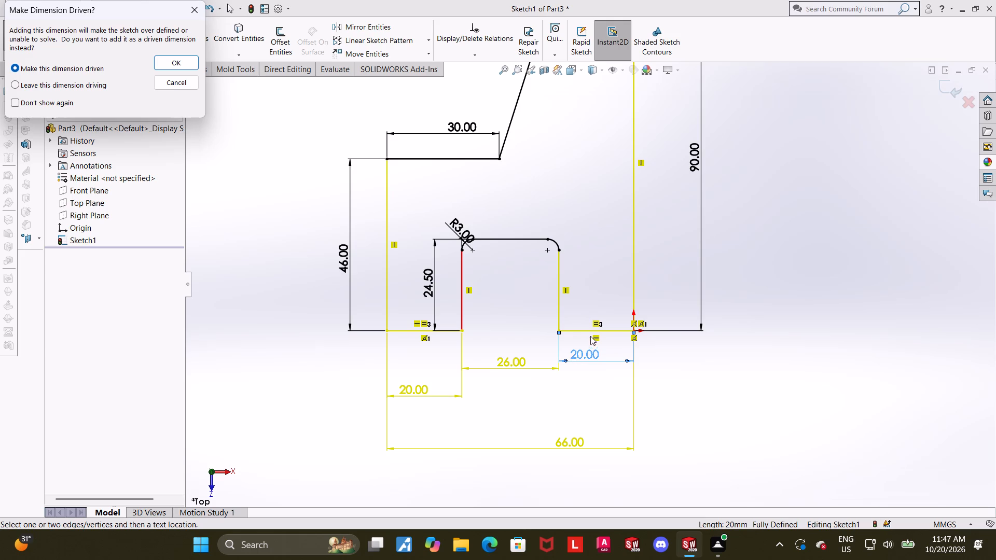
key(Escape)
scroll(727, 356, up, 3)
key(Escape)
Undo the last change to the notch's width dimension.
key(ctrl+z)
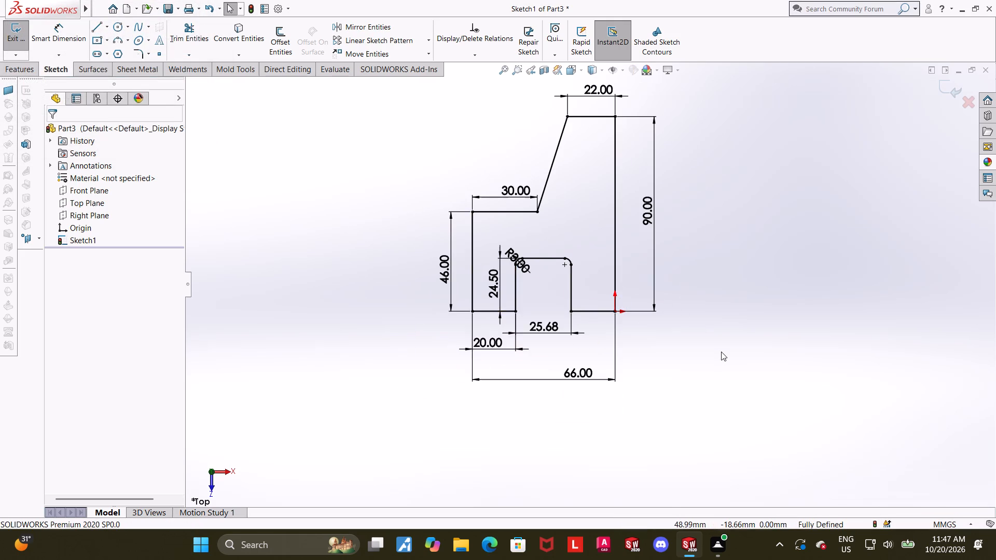
Set the notch's width dimension to 26 mm.
scroll(721, 352, up, 2)
scroll(536, 242, down, 3)
scroll(809, 313, up, 1)
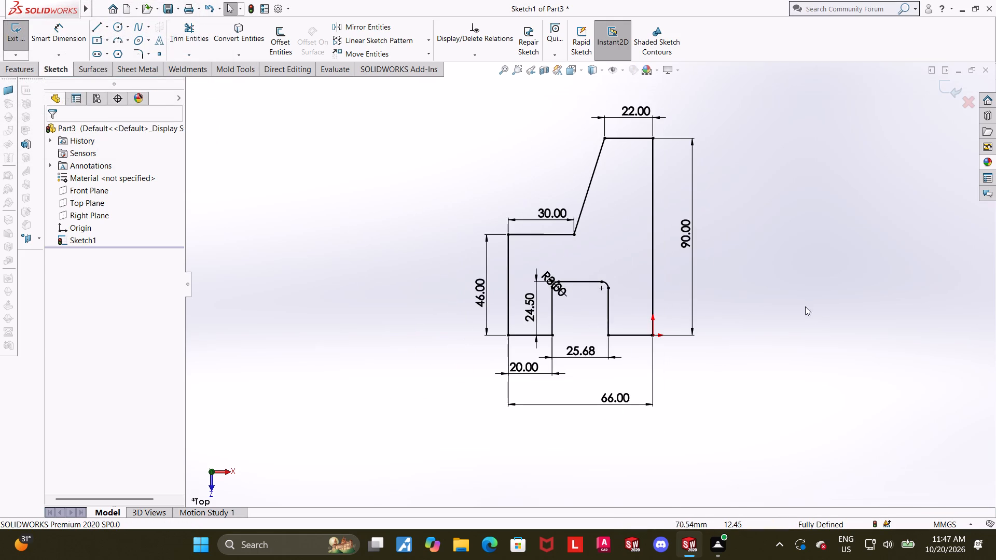
scroll(789, 295, down, 1)
scroll(789, 295, up, 2)
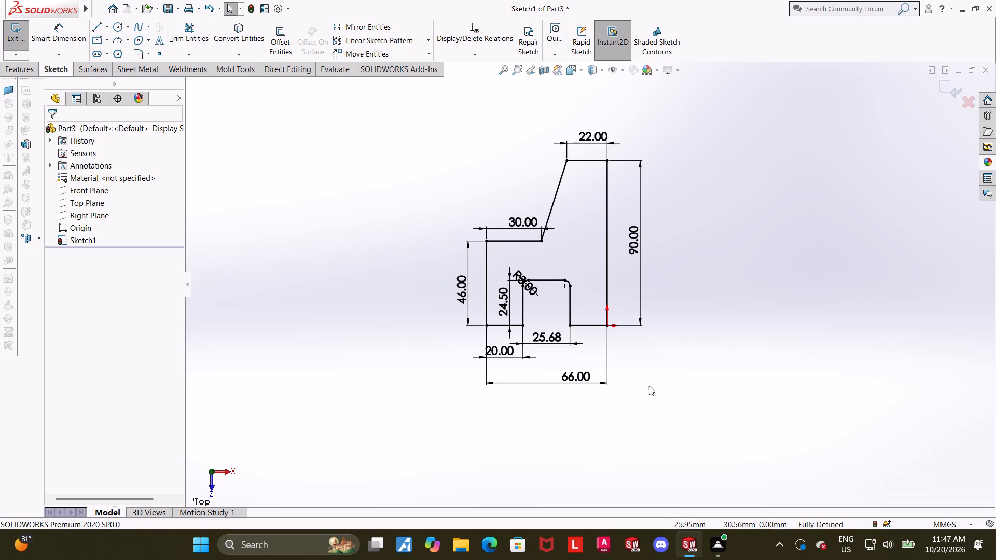
scroll(645, 388, down, 1)
scroll(523, 381, up, 1)
scroll(488, 324, down, 2)
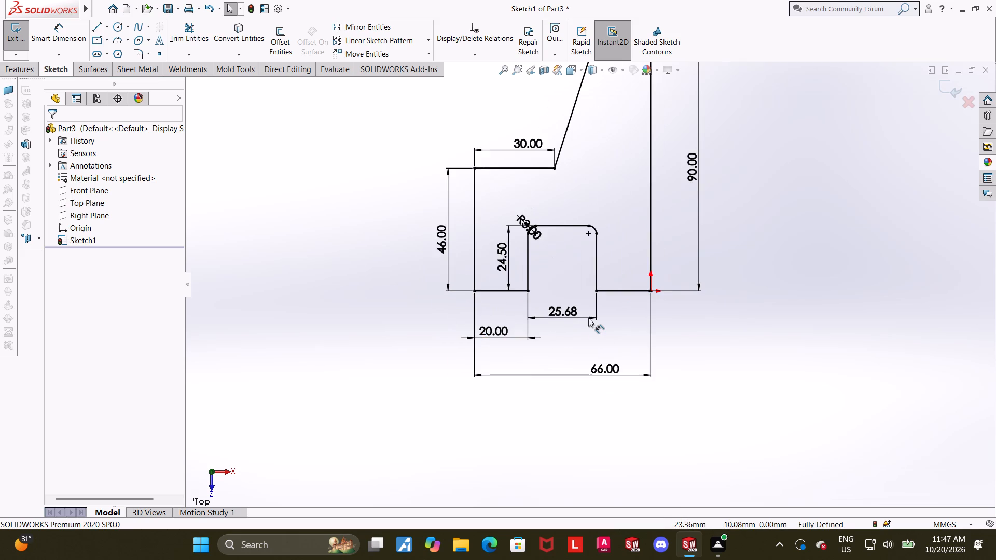
scroll(588, 318, down, 3)
key(Escape)
double_click(539, 305)
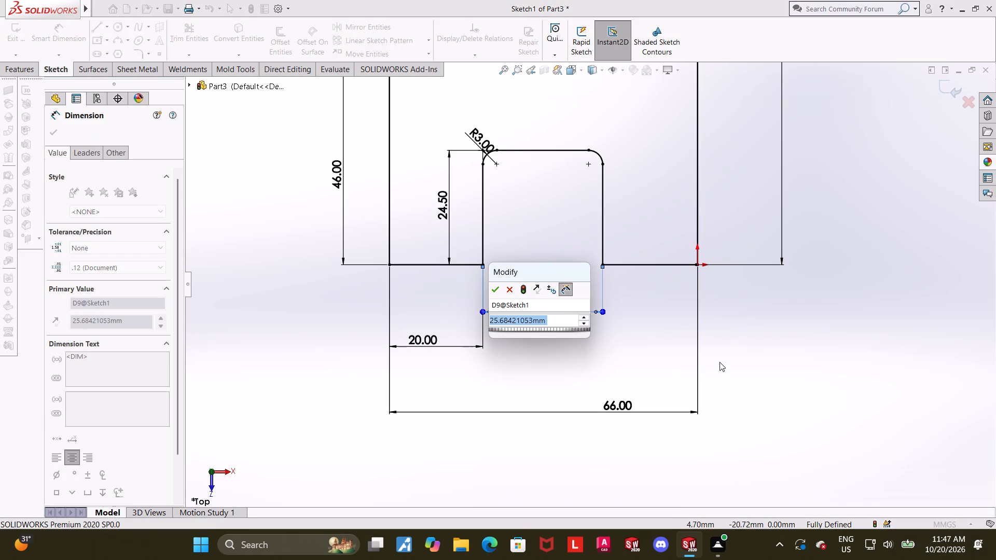
text(26)
key(Return)
click(914, 353)
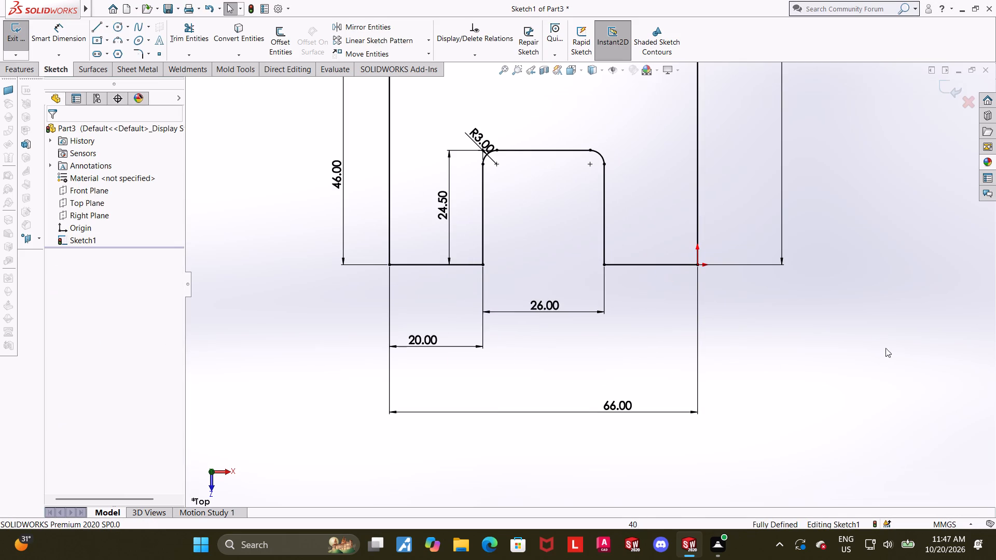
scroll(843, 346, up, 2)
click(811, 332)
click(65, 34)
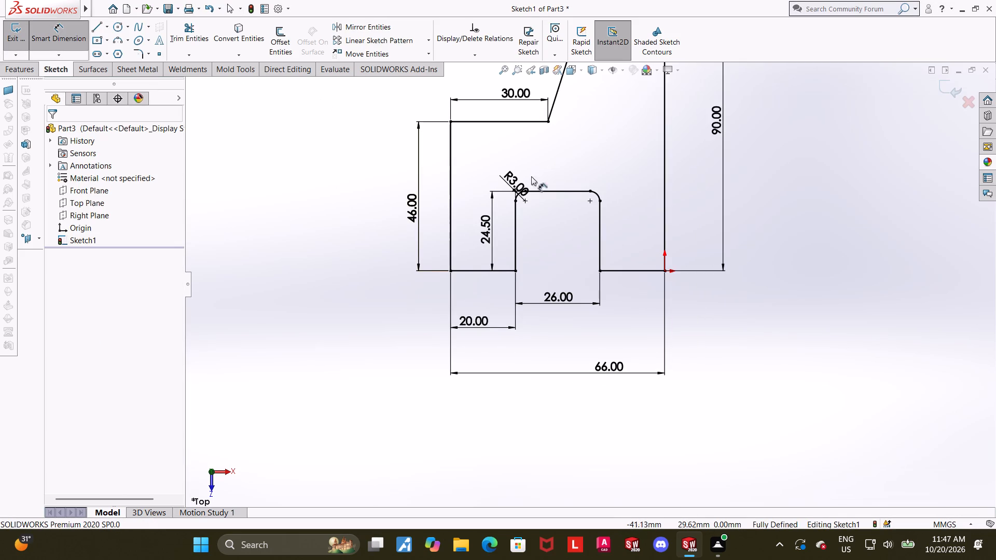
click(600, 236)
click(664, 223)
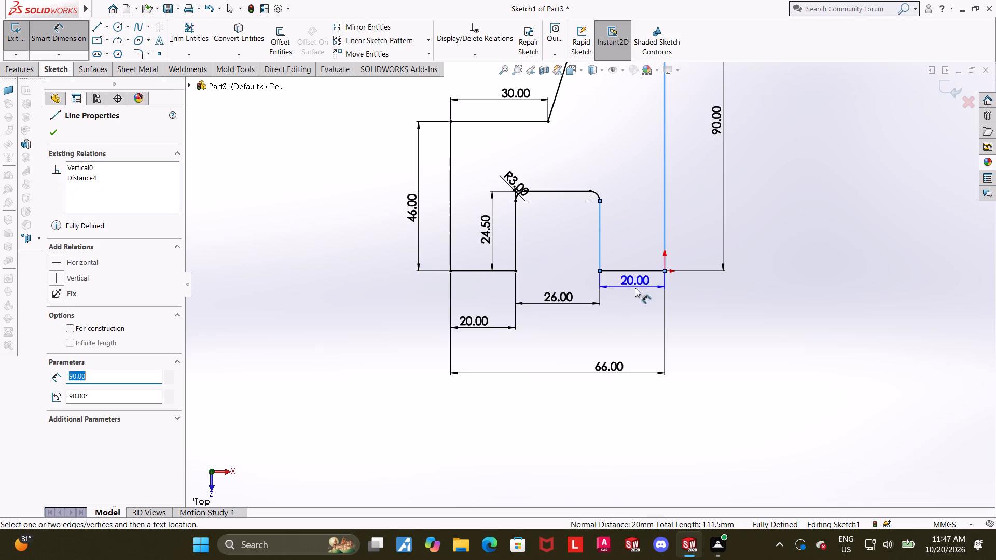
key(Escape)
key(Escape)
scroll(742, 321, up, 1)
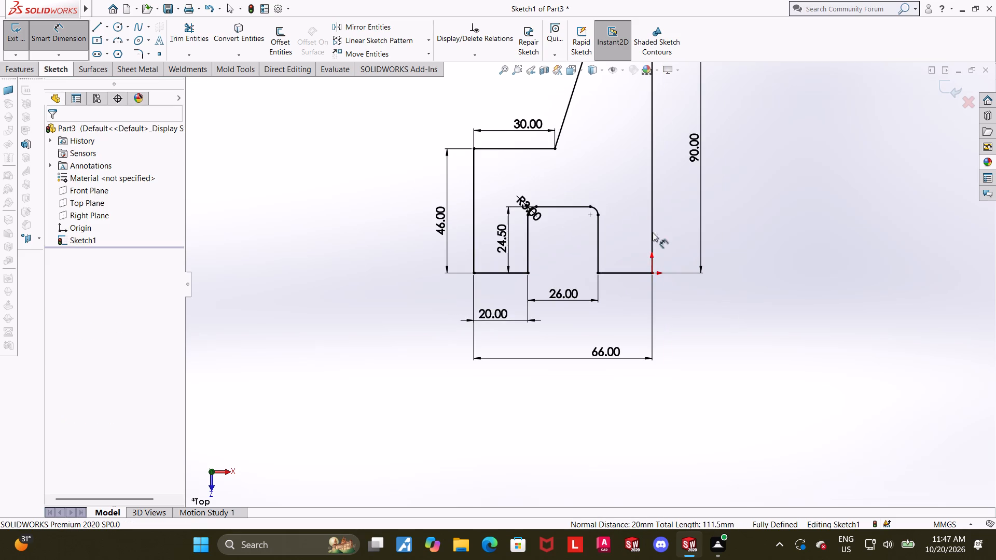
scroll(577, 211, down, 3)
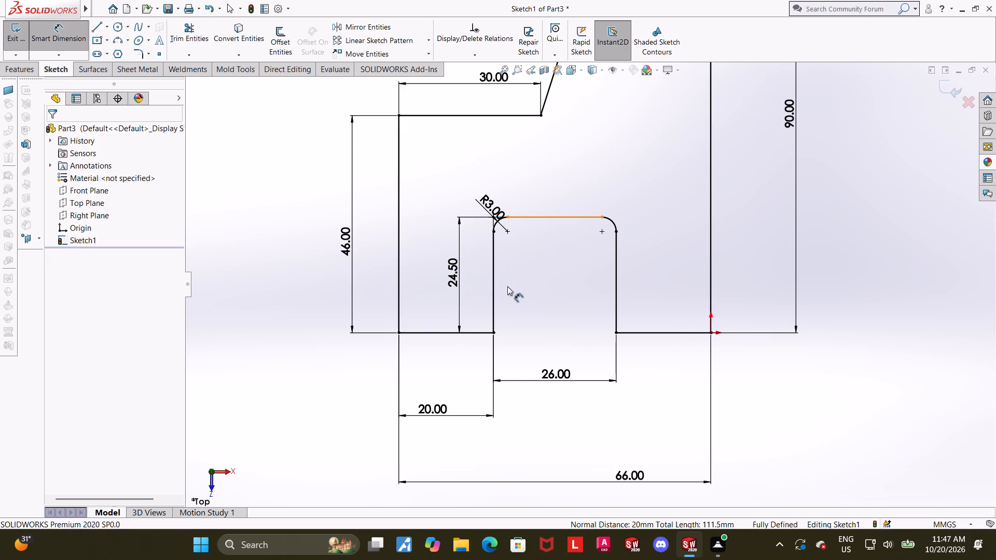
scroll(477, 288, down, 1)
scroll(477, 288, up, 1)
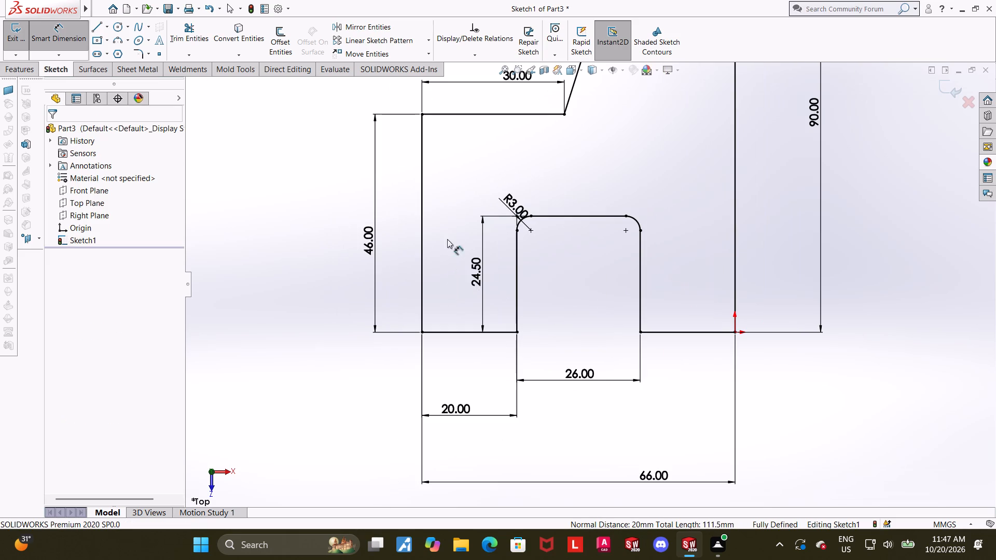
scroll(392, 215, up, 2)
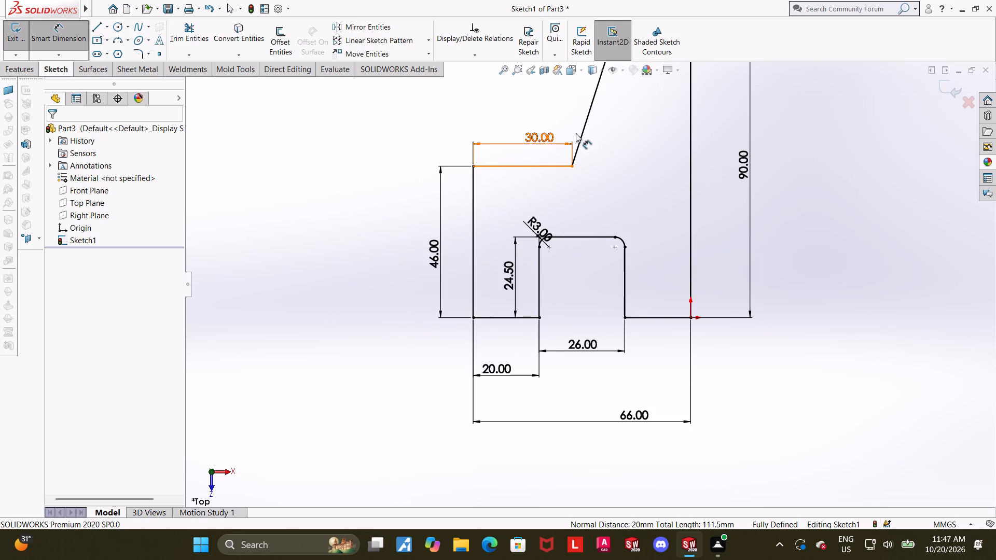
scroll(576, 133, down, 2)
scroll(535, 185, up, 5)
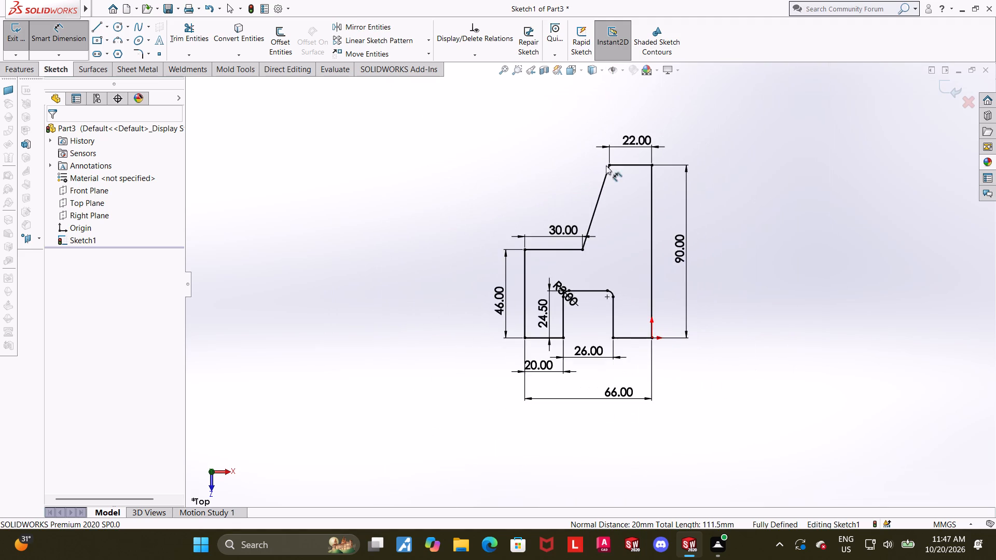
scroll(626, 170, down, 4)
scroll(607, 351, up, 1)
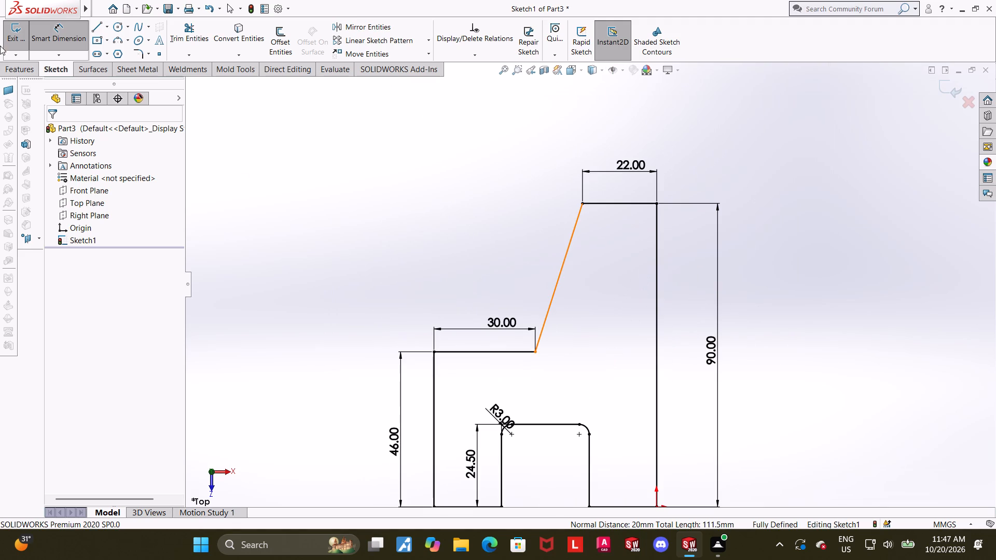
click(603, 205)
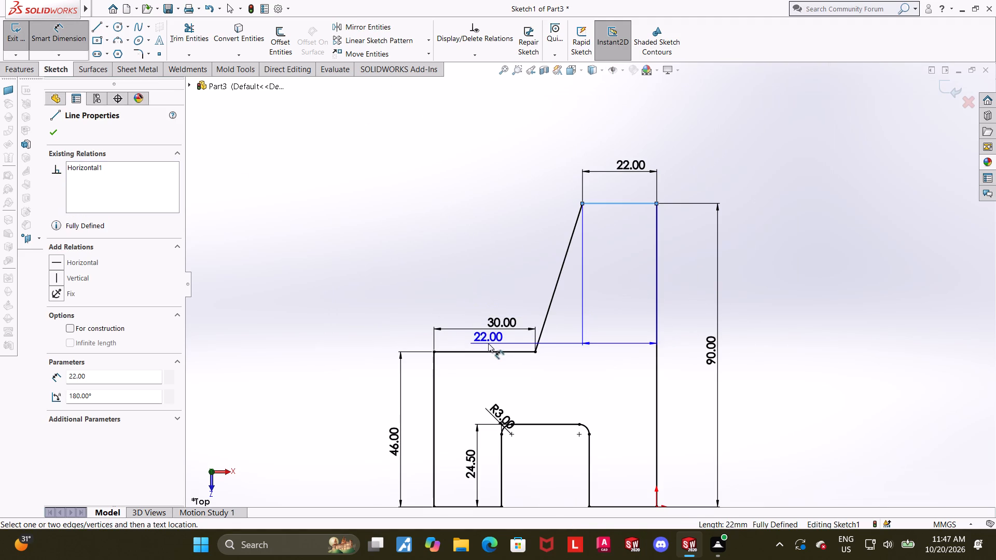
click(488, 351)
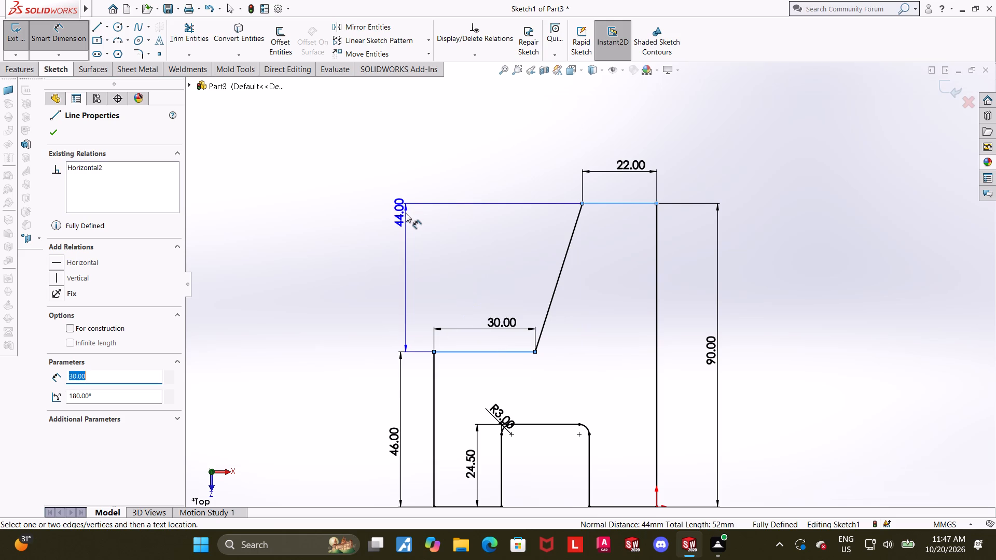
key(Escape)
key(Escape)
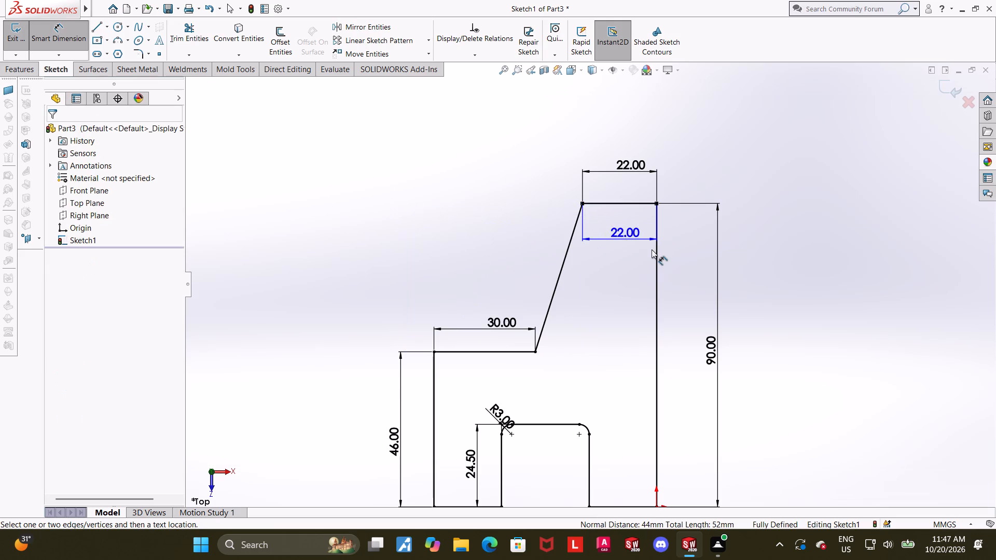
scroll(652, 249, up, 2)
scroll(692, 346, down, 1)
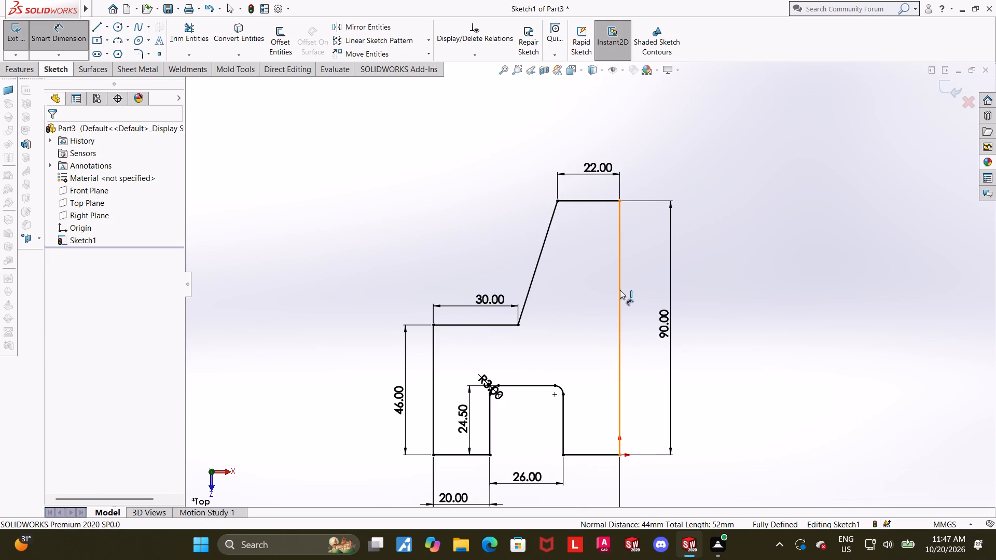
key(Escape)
Sketch a closed upright rectangle of lines about 7 mm wide and 35 mm tall inside the profile's upper section.
click(97, 20)
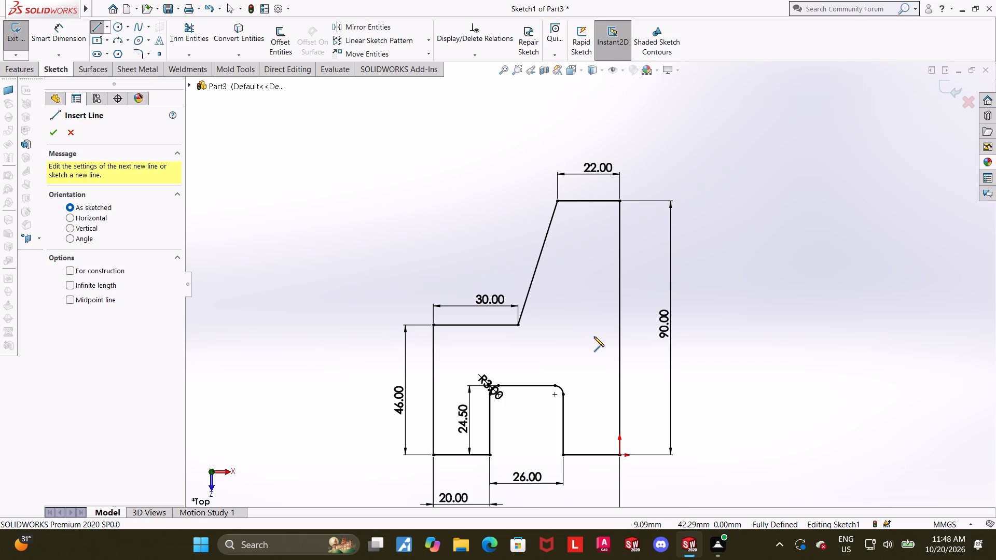
click(594, 352)
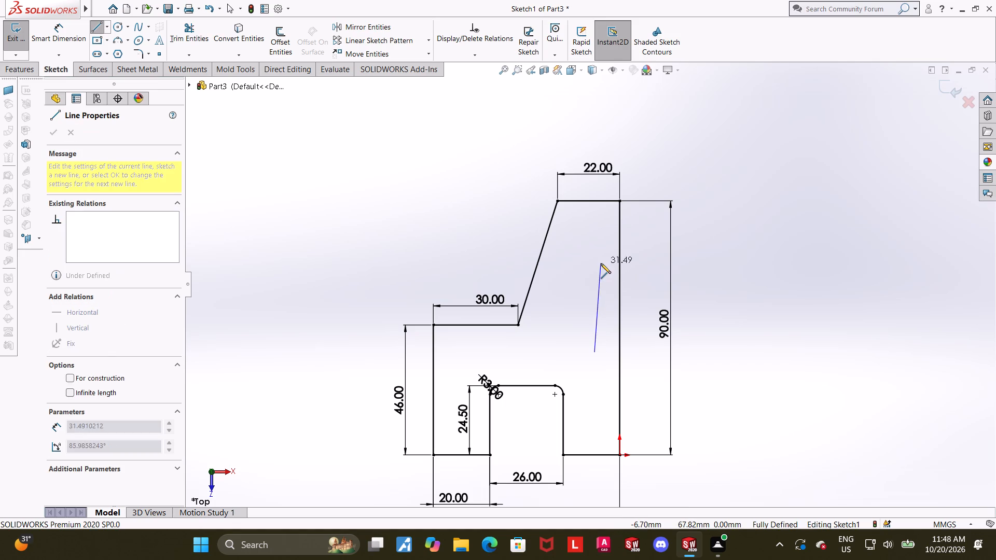
click(596, 253)
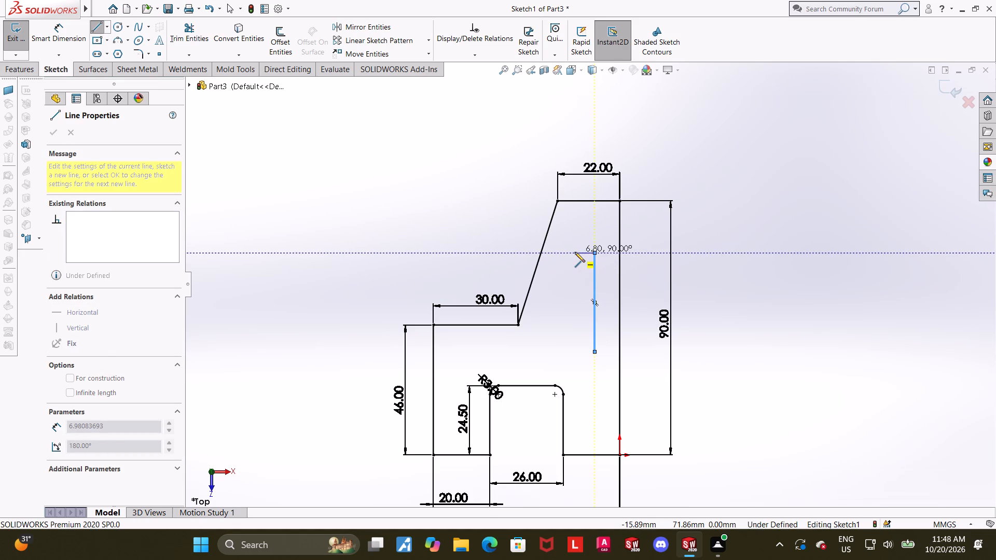
click(575, 252)
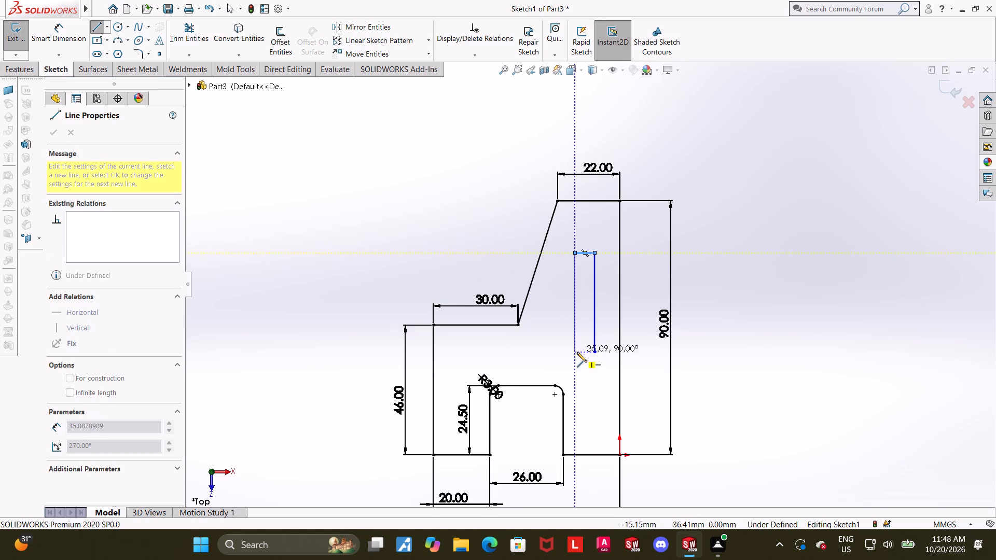
click(577, 352)
click(593, 352)
key(Escape)
key(Escape)
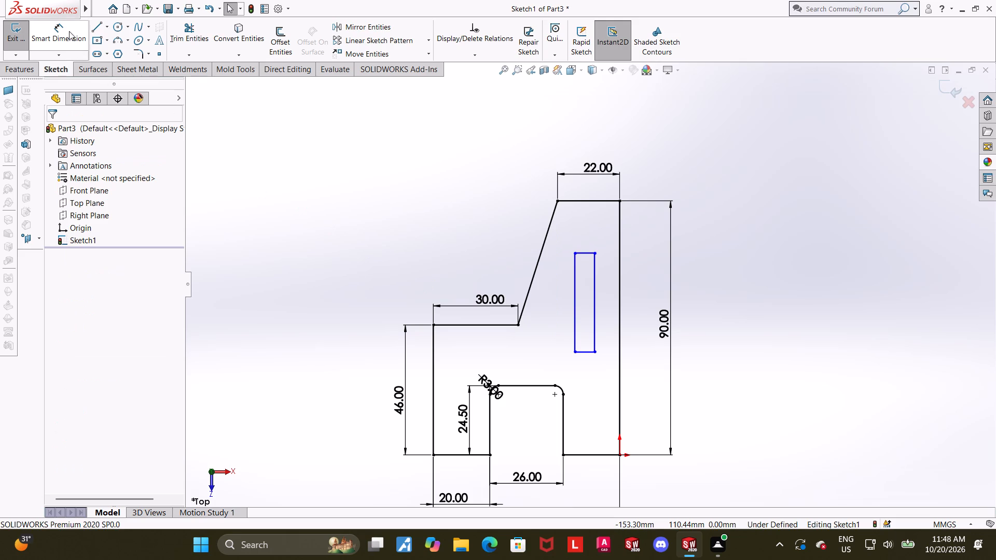
Dimension the rectangle's bottom edge to a width of 9 mm.
click(69, 31)
scroll(623, 367, down, 1)
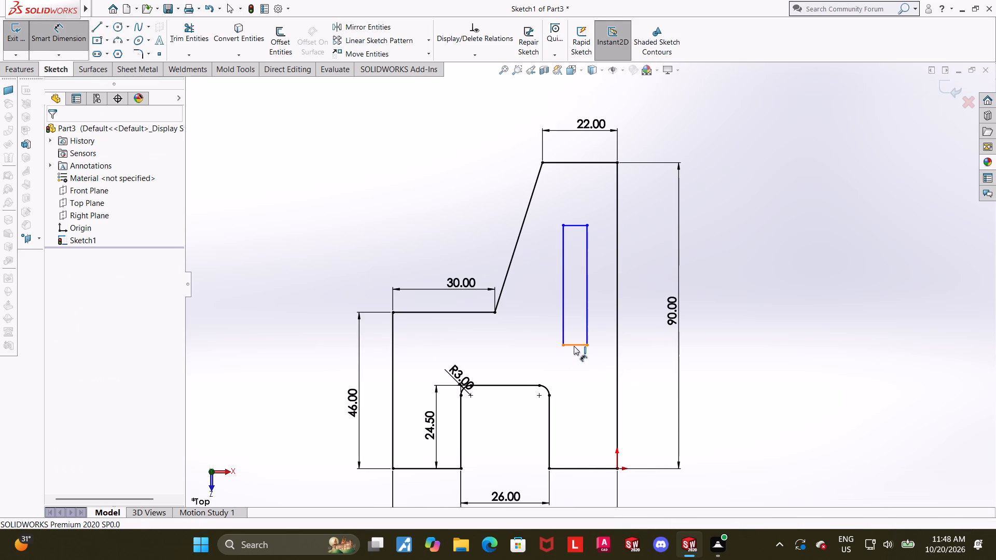
click(574, 346)
click(574, 371)
key(9)
key(Return)
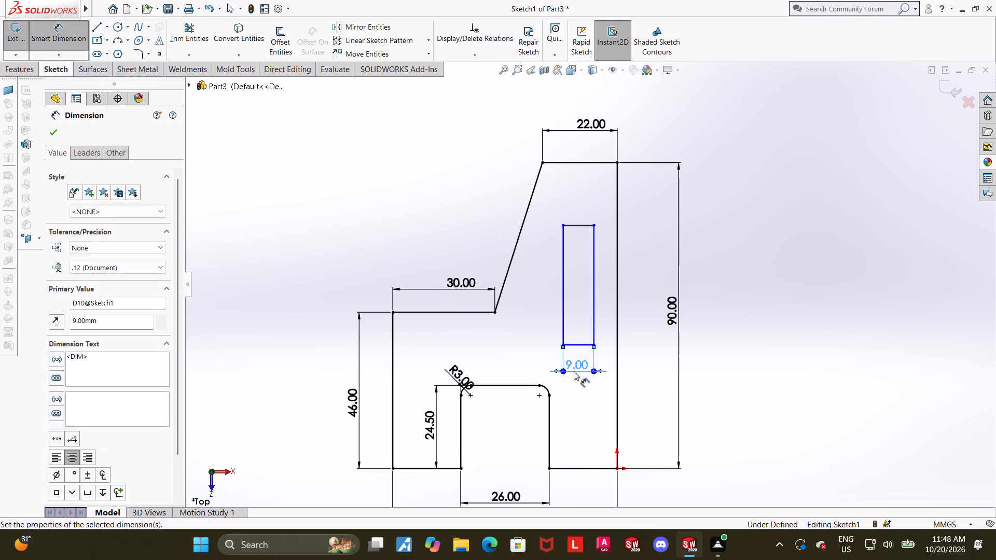
key(Escape)
Dimension the gap between the rectangle's right edge and the profile's long right edge to 9 mm.
click(62, 28)
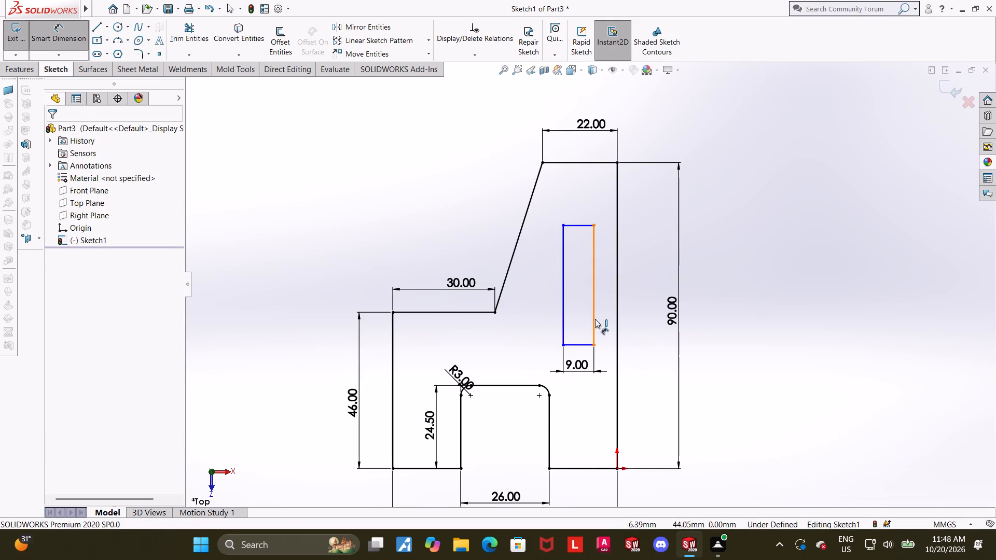
click(595, 319)
click(615, 322)
click(605, 337)
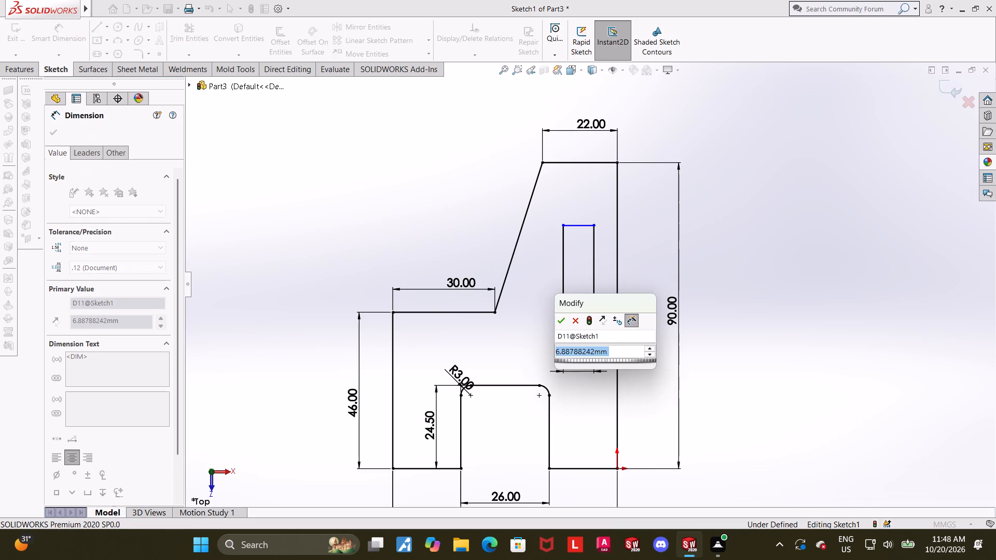
key(9)
key(Return)
key(Escape)
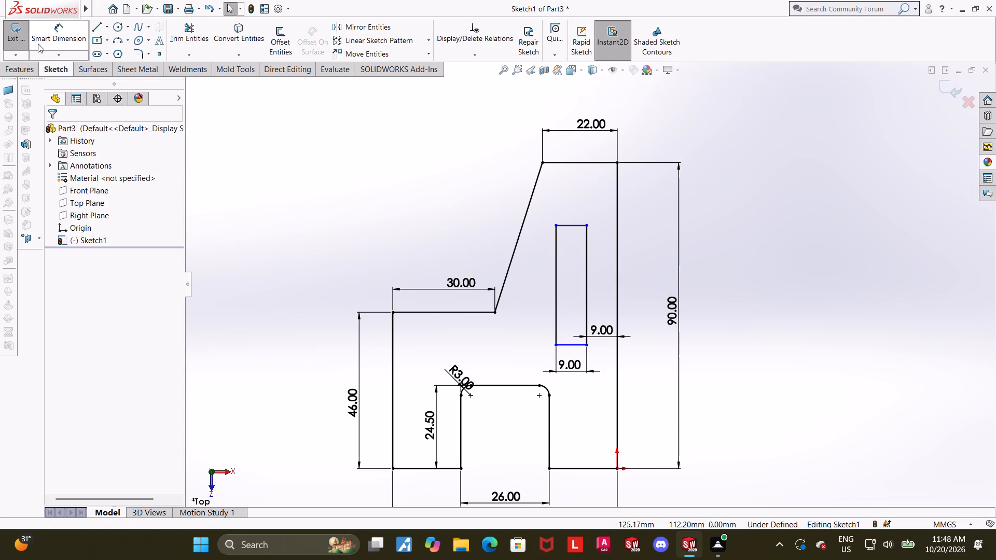
Dimension the rectangle's height between its top and bottom edges to 30 mm.
click(44, 29)
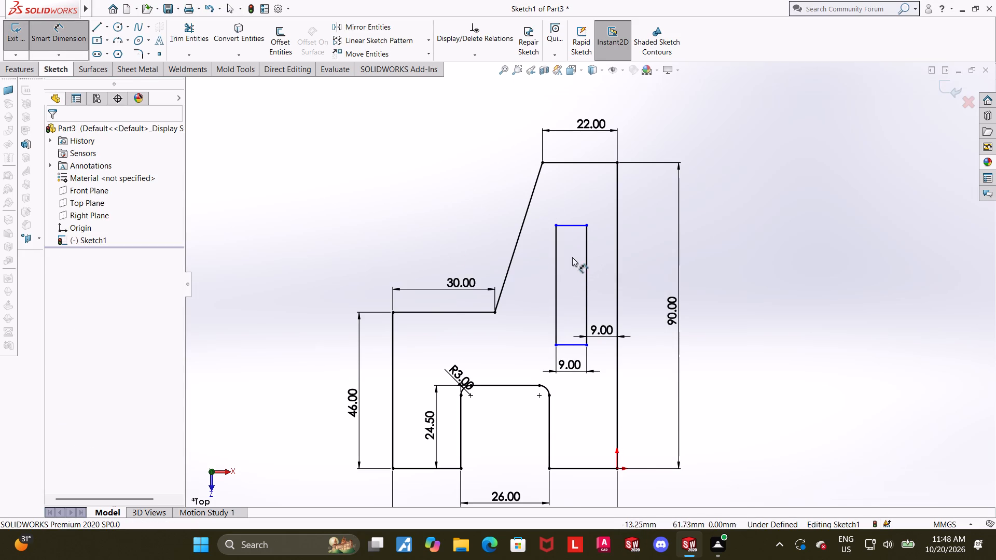
click(574, 226)
click(574, 345)
click(707, 312)
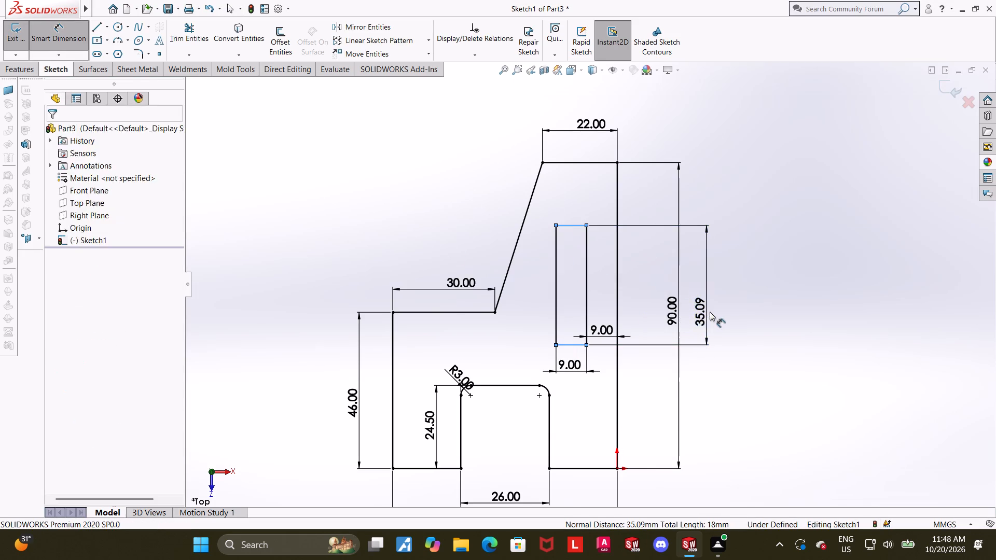
text(30)
key(Return)
key(Escape)
key(Escape)
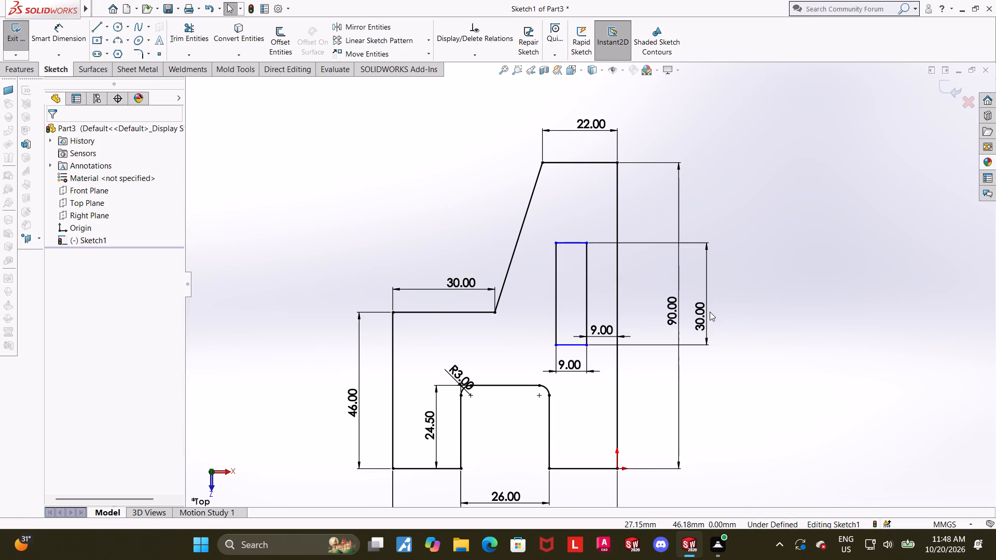
Dimension the distance from the profile's base line to the rectangle's bottom edge to 41 mm.
click(42, 24)
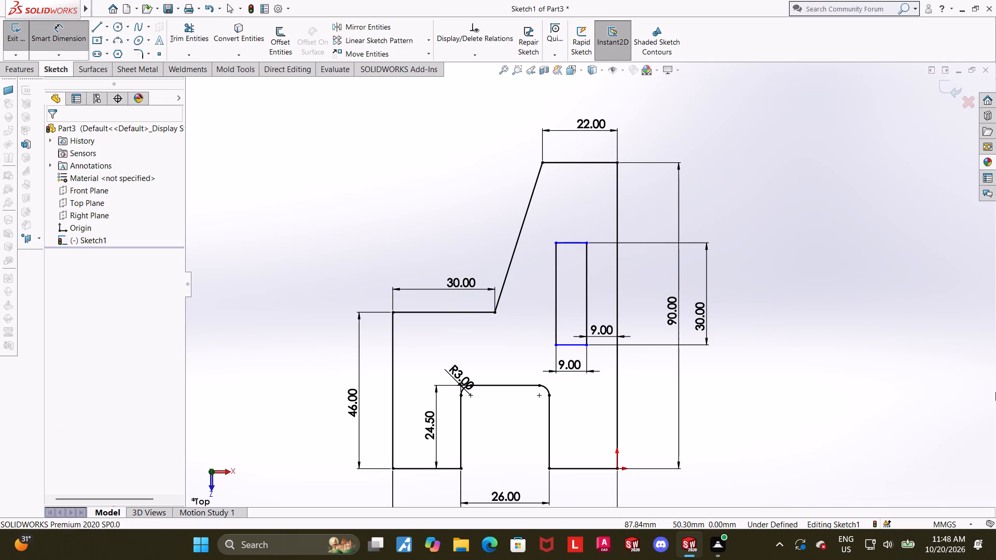
click(572, 345)
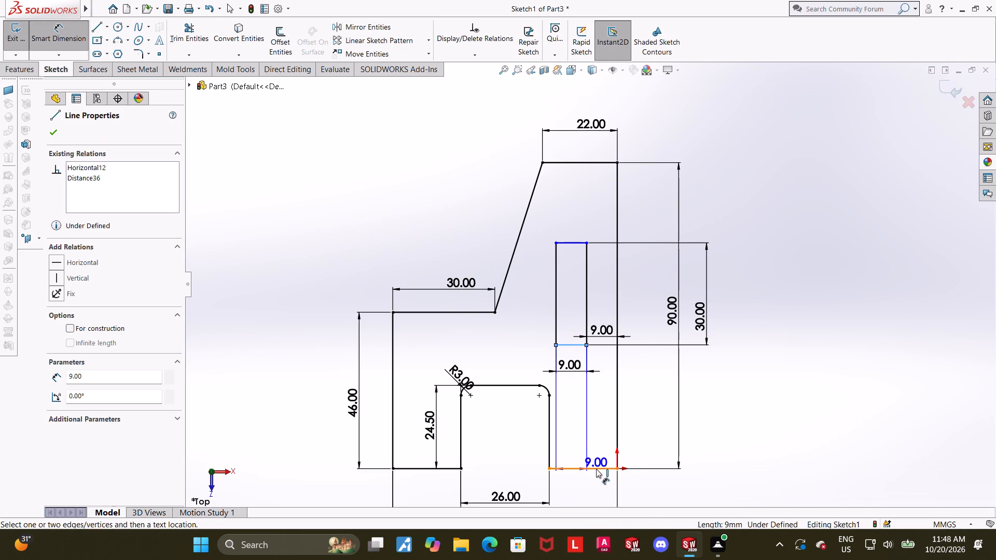
click(596, 469)
click(736, 442)
text(41)
key(Return)
key(Escape)
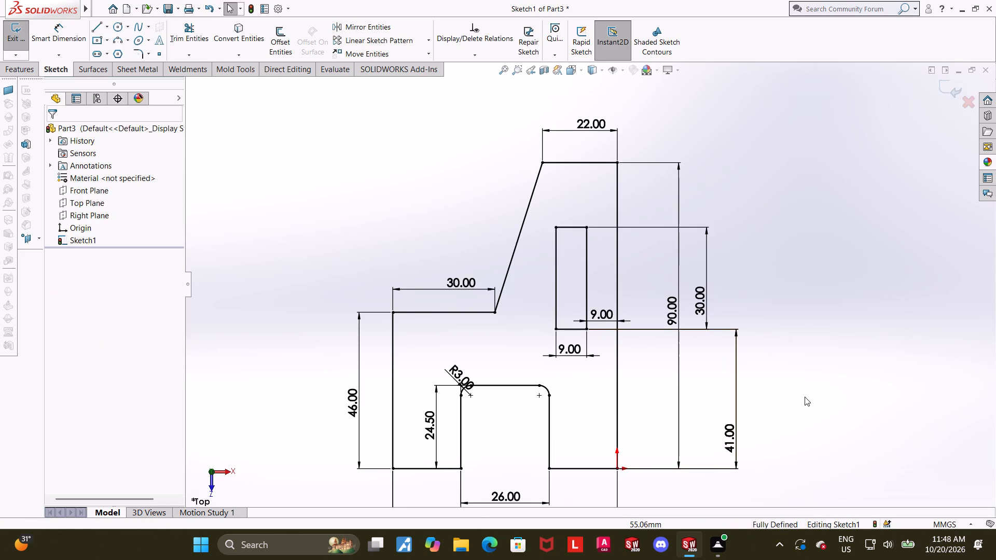
Exit the finished profile sketch.
scroll(805, 397, up, 1)
scroll(723, 383, up, 1)
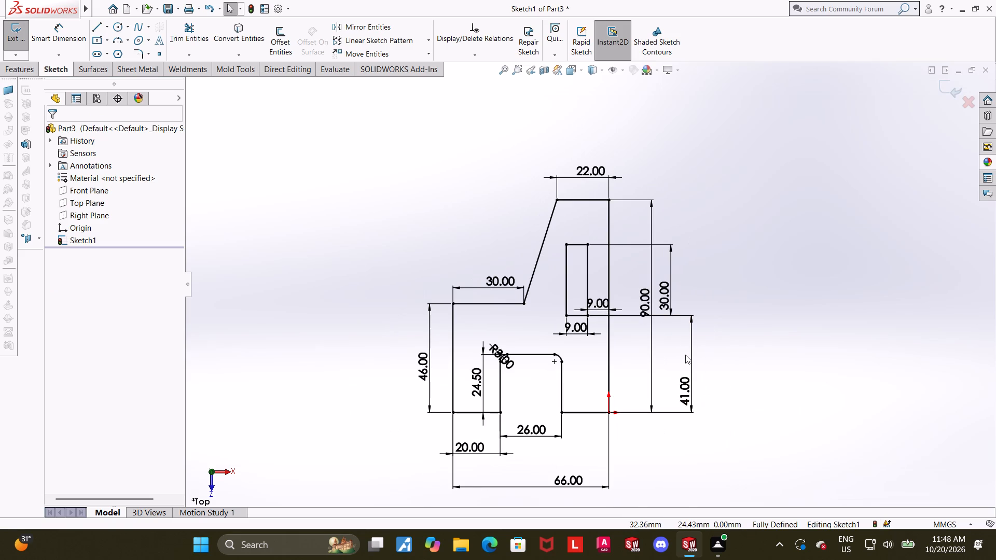
click(761, 316)
scroll(776, 319, up, 1)
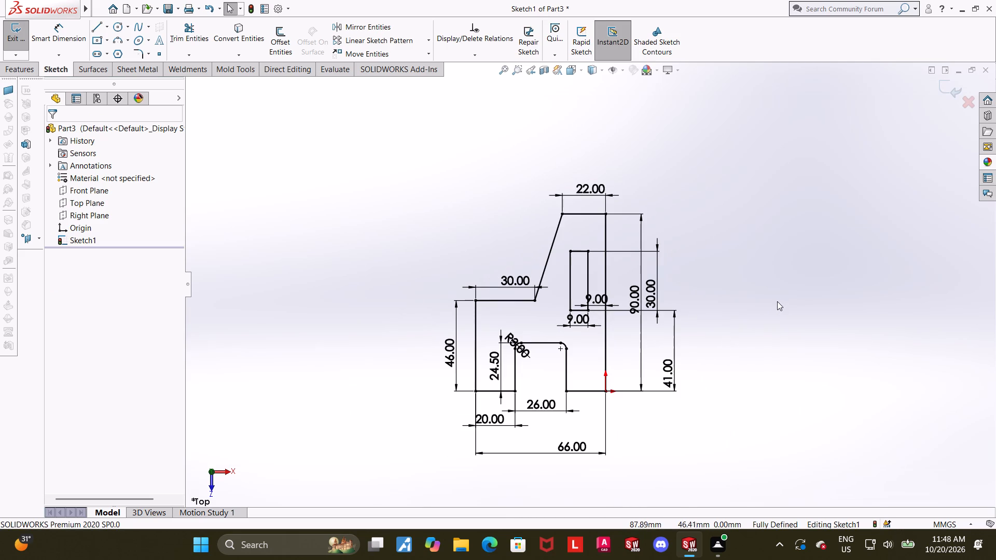
scroll(787, 306, up, 1)
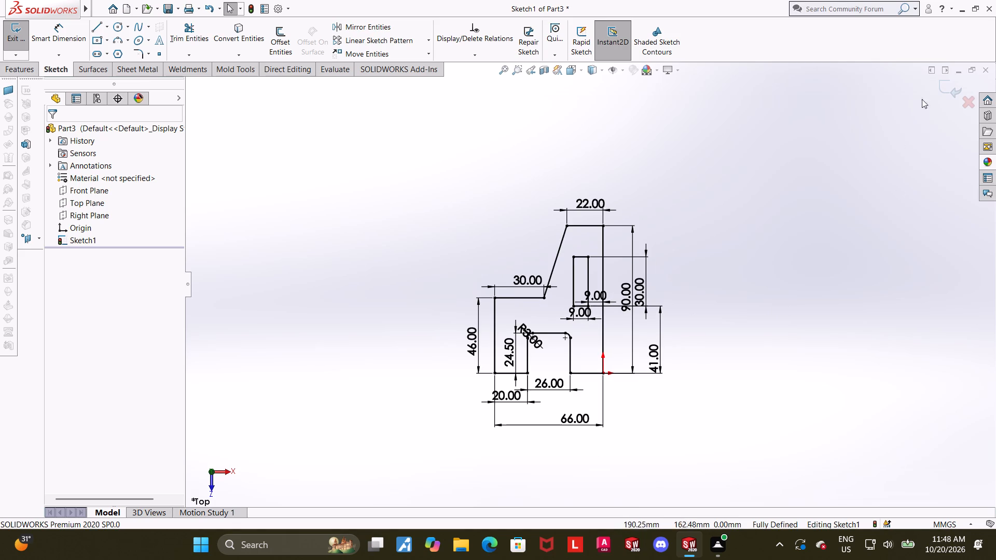
click(945, 75)
click(961, 90)
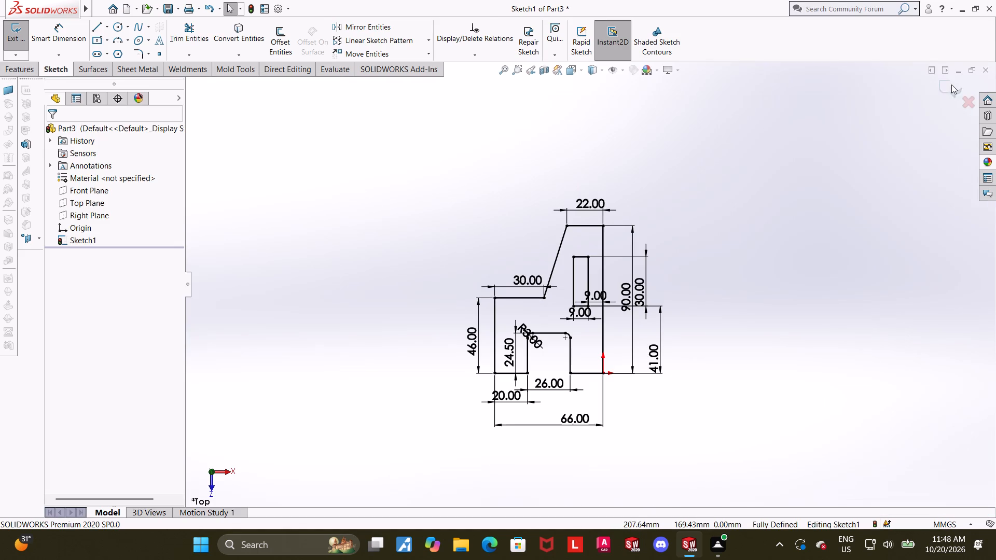
click(951, 85)
Extrude the profile region around the rectangular slot as a blind boss 15 mm deep.
middle_drag(818, 310, 813, 233)
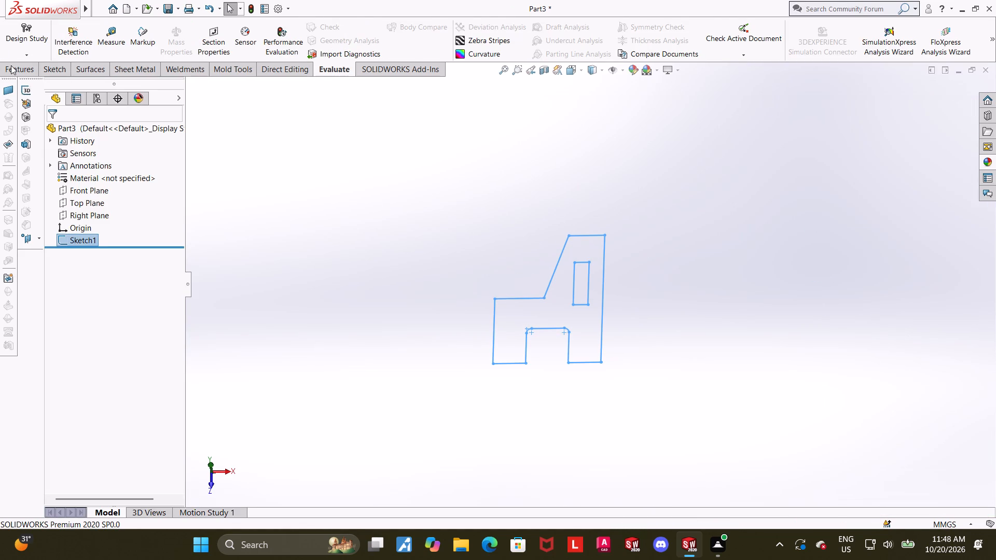
click(11, 65)
click(21, 35)
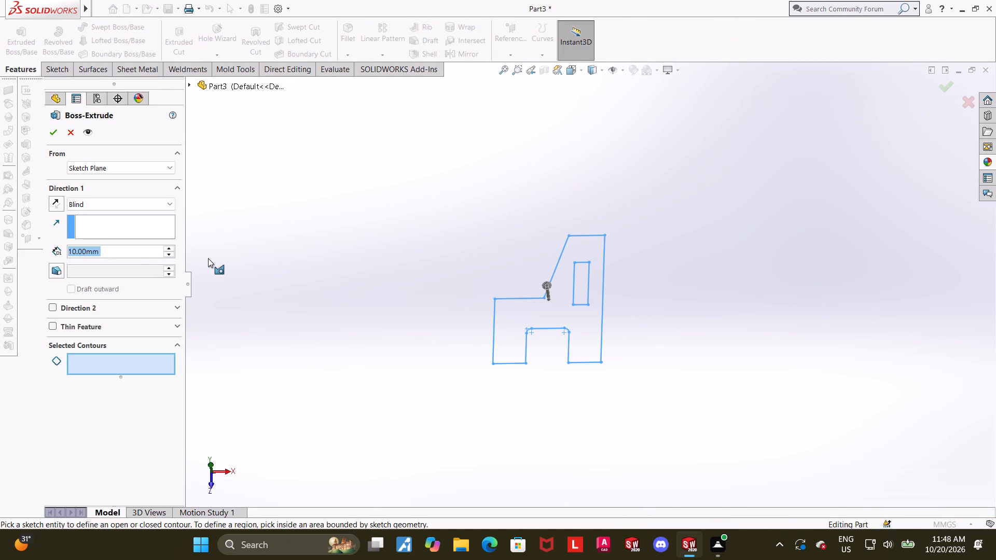
key(1)
key(4)
key(Return)
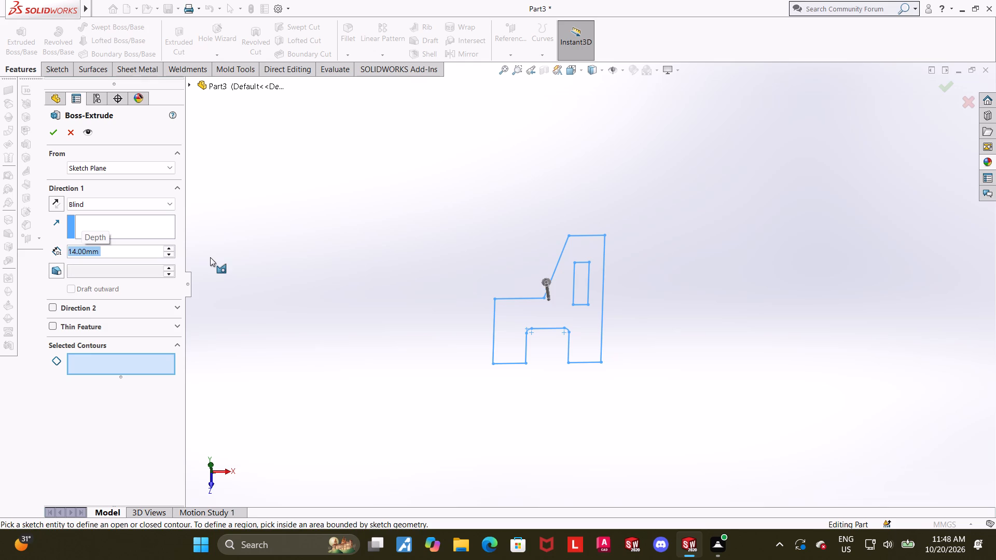
text(15)
key(Return)
click(46, 132)
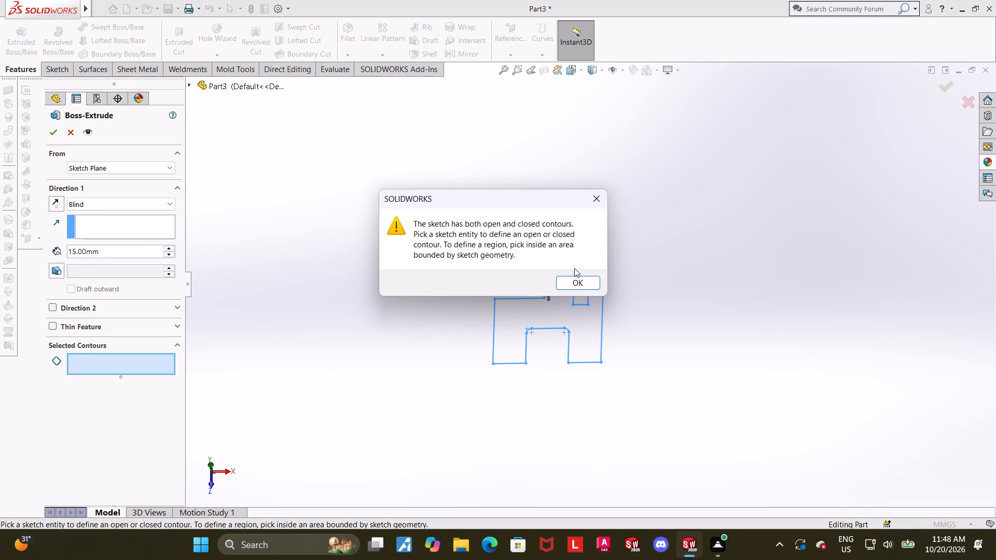
click(585, 283)
click(548, 306)
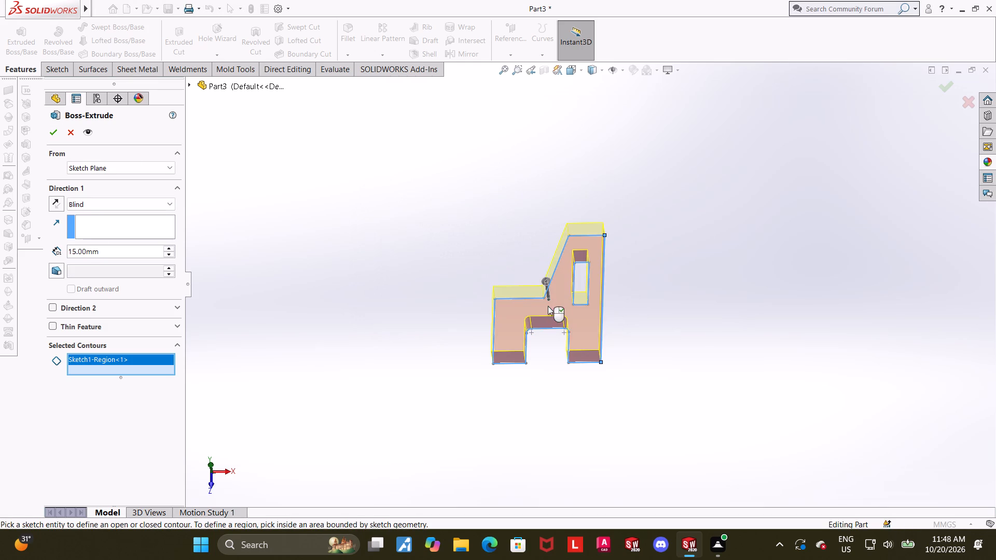
click(53, 134)
click(334, 339)
middle_drag(338, 338, 334, 314)
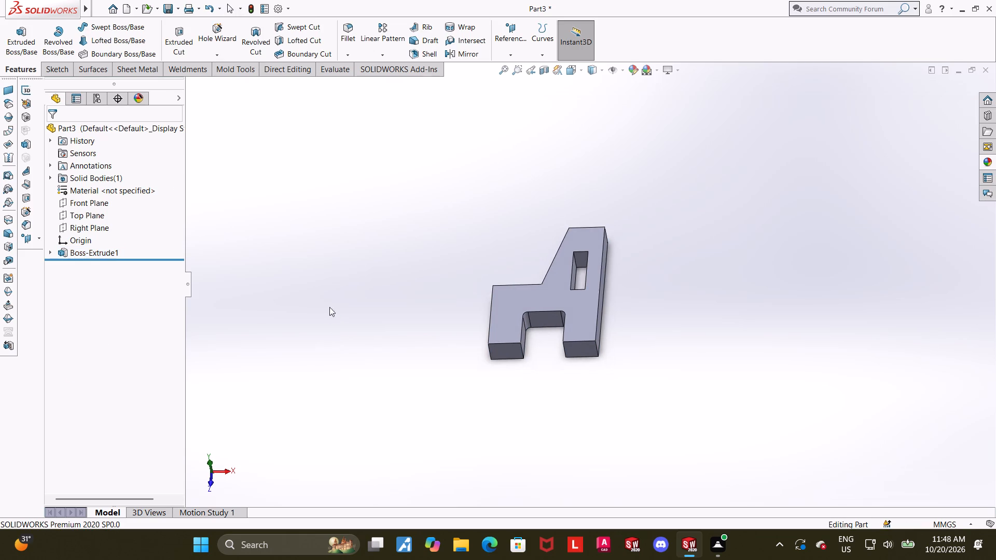
Change the boss extrusion's end condition from Blind to Mid Plane.
click(50, 256)
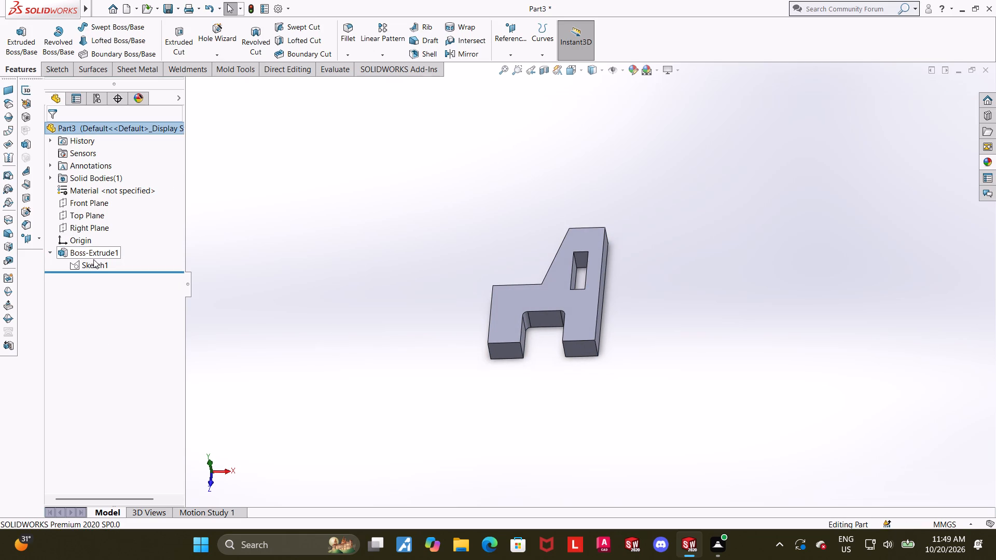
click(94, 264)
click(76, 253)
click(85, 230)
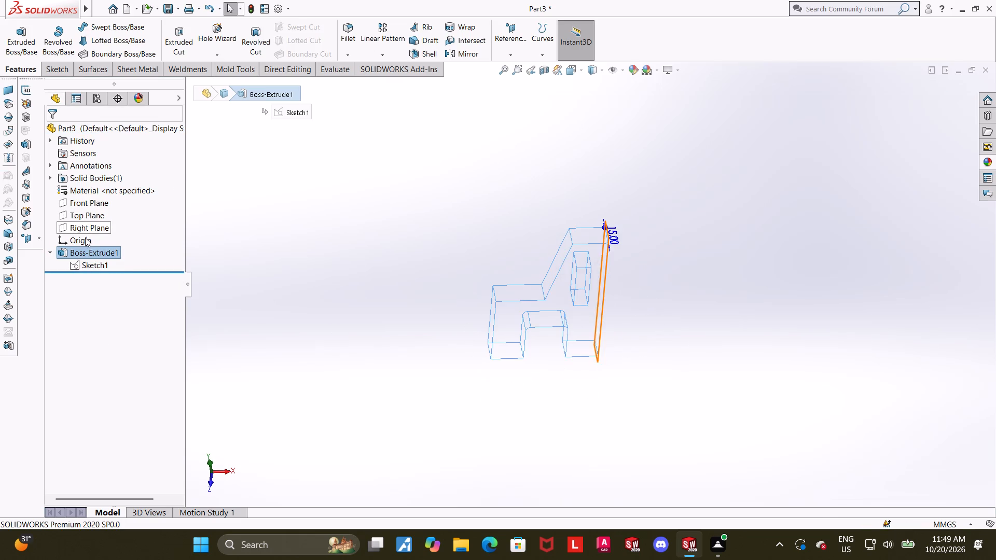
key(ctrl+z)
click(336, 259)
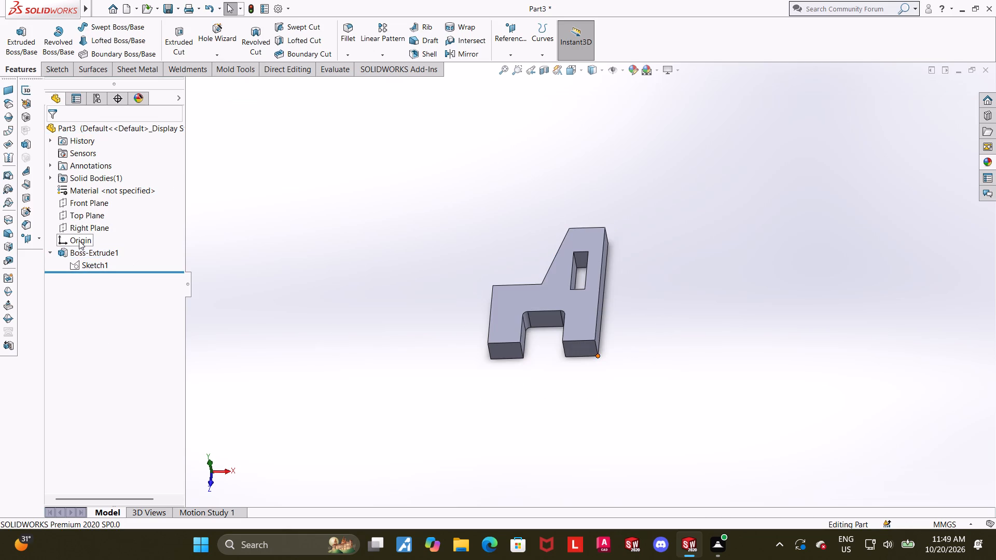
click(84, 250)
click(91, 220)
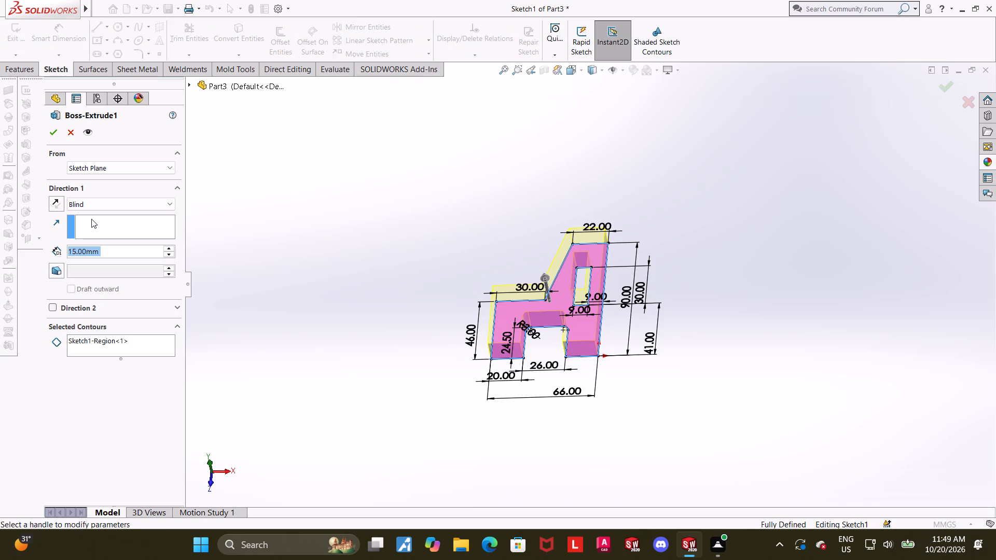
click(116, 202)
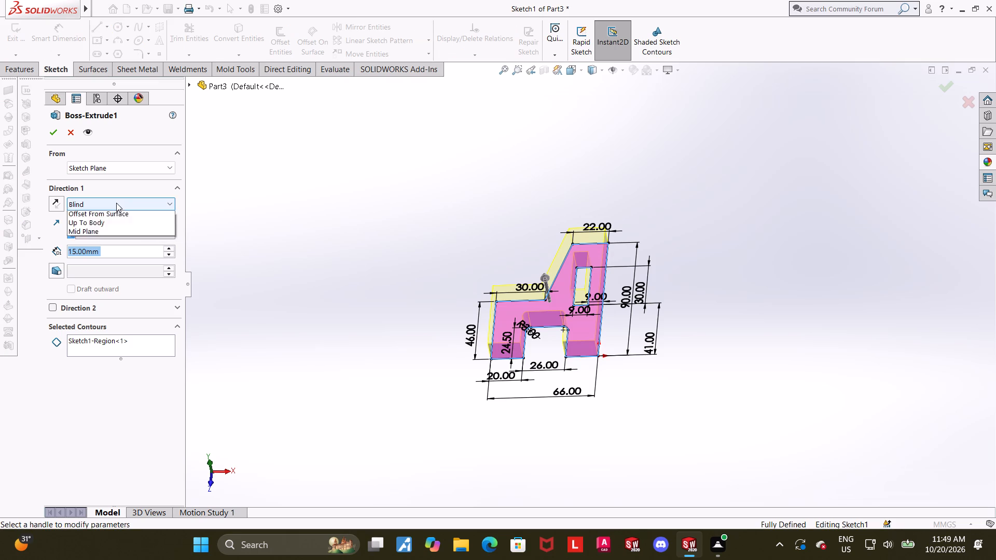
click(120, 259)
click(55, 131)
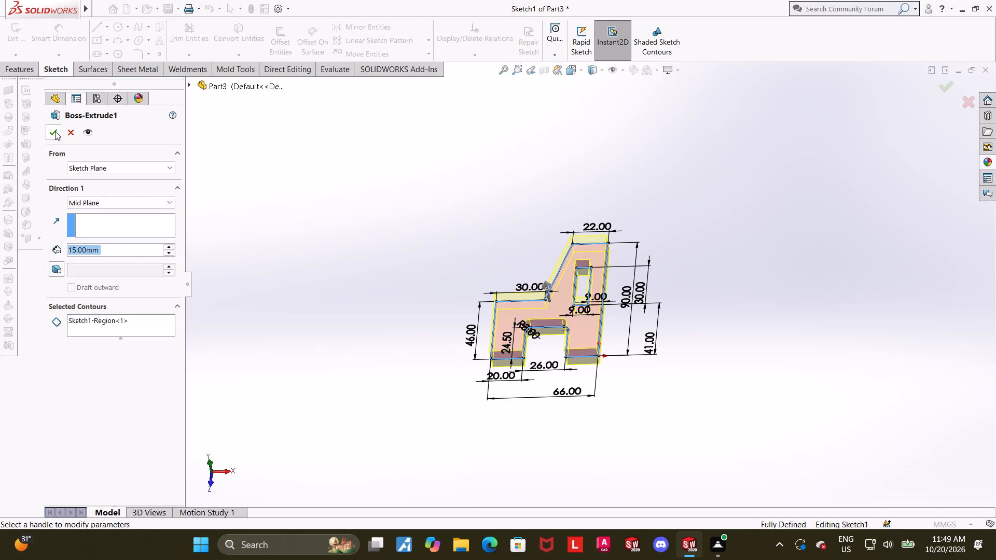
click(429, 270)
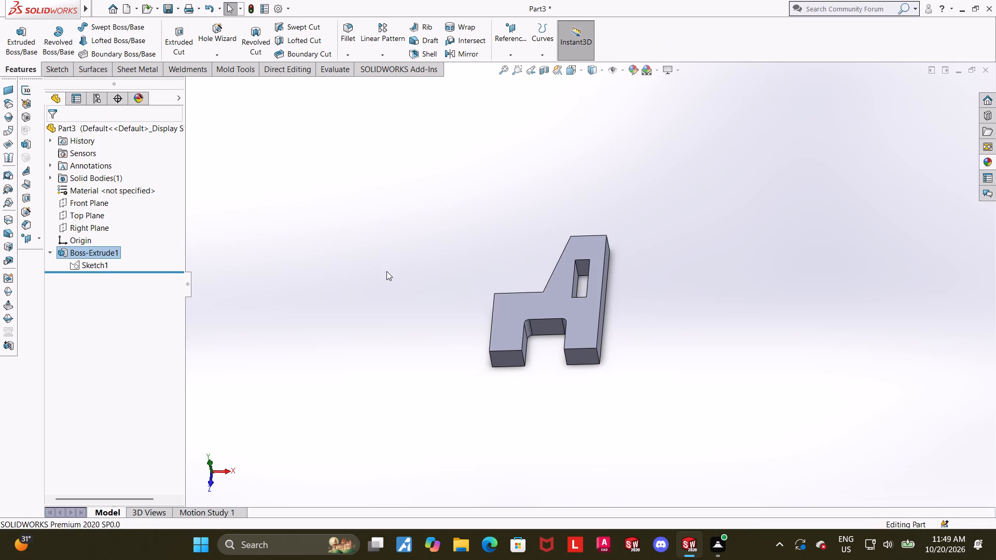
Examine the extruded part from several sides, including its thickness, notch and rectangular slot.
scroll(566, 292, up, 1)
scroll(618, 301, up, 1)
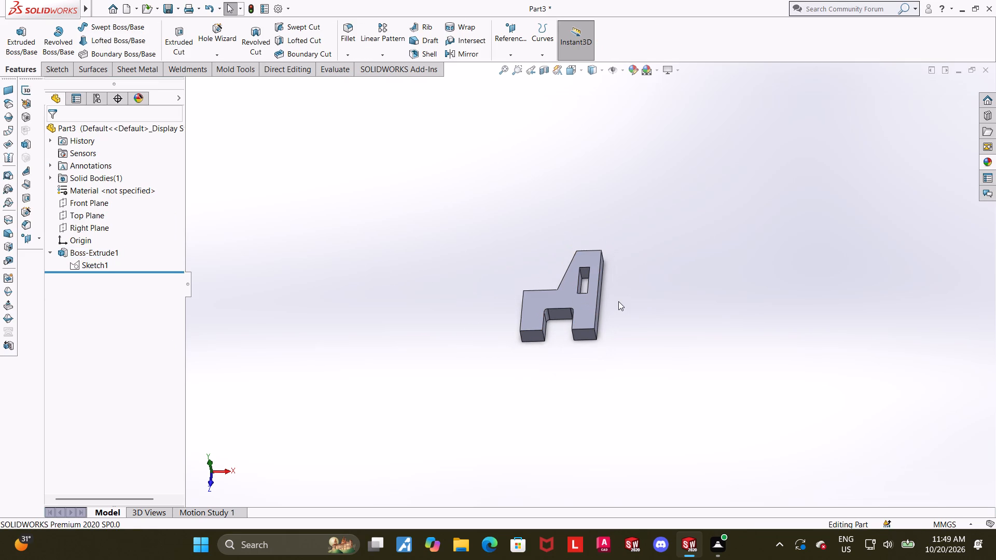
scroll(713, 299, down, 1)
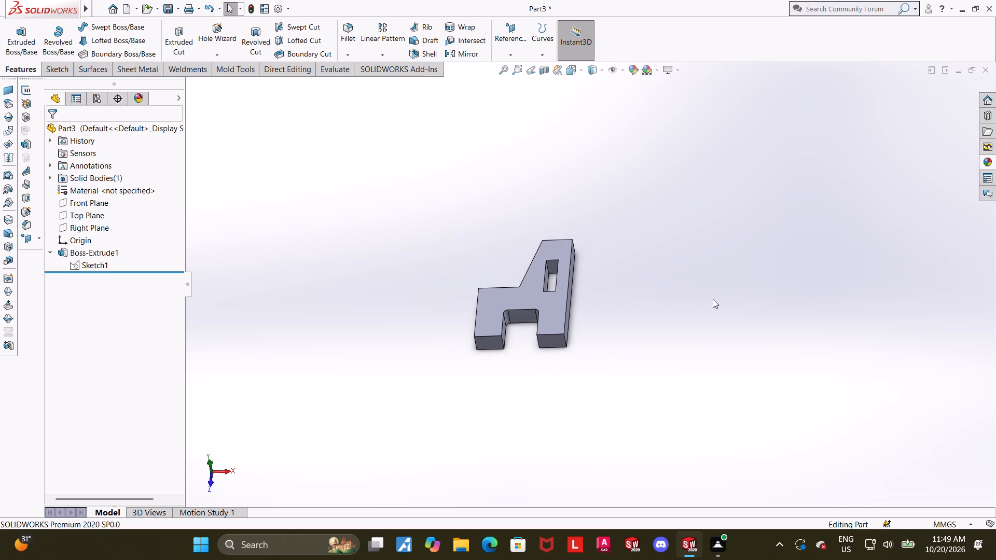
middle_drag(713, 299, 722, 333)
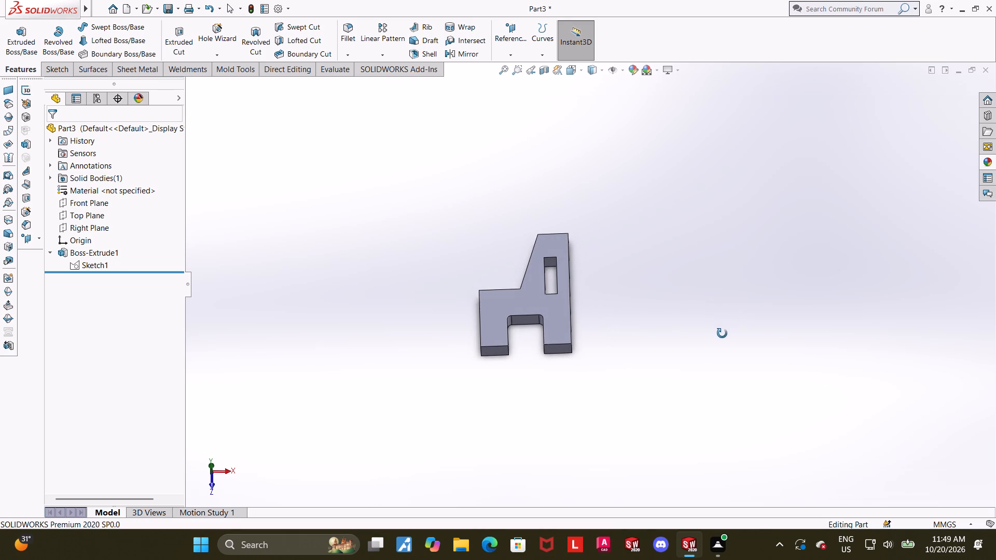
middle_drag(722, 333, 700, 348)
middle_drag(597, 262, 590, 310)
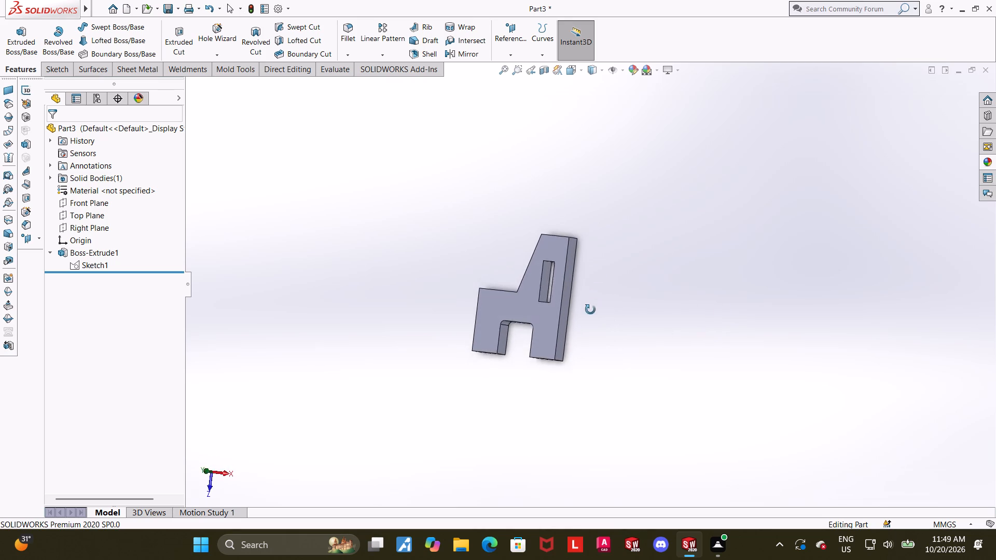
middle_drag(590, 310, 518, 325)
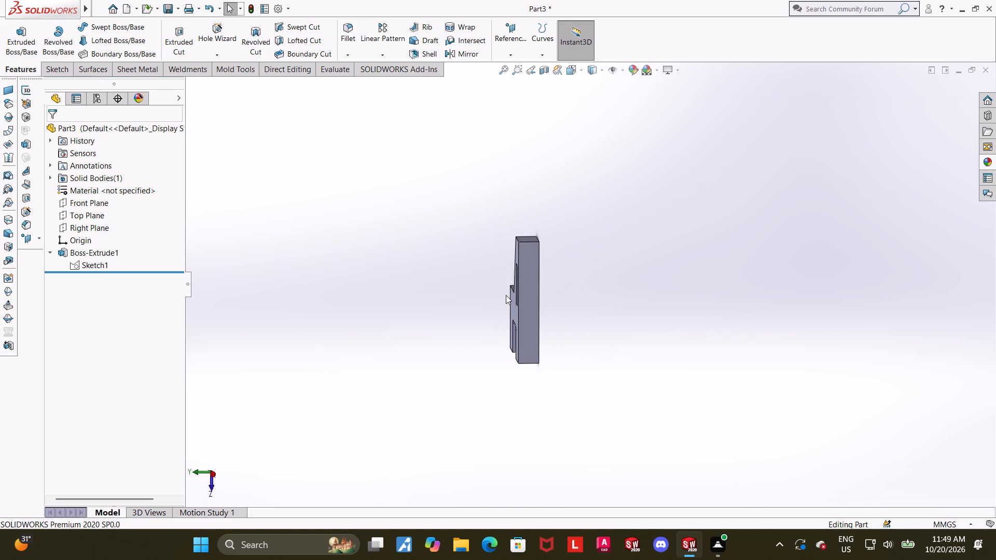
scroll(545, 310, down, 2)
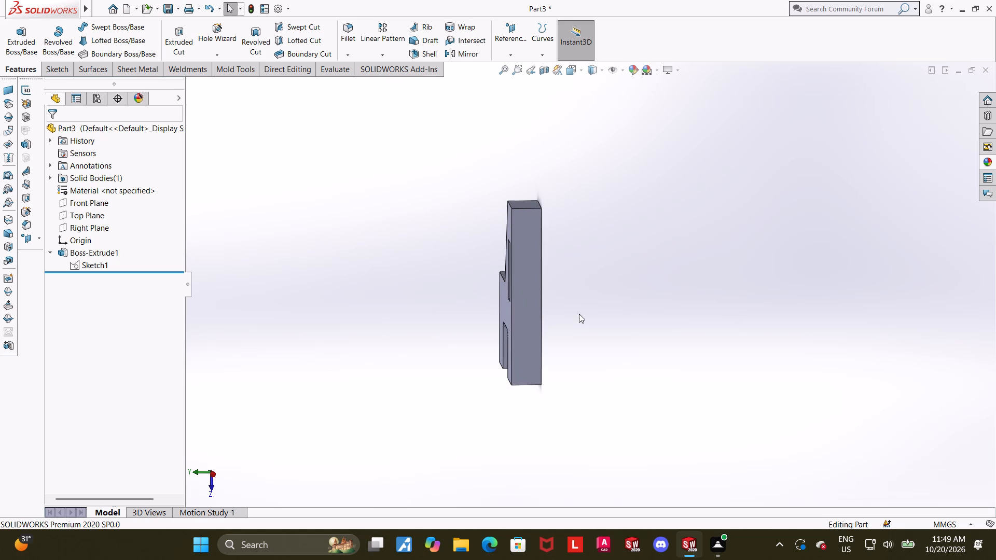
scroll(579, 314, down, 1)
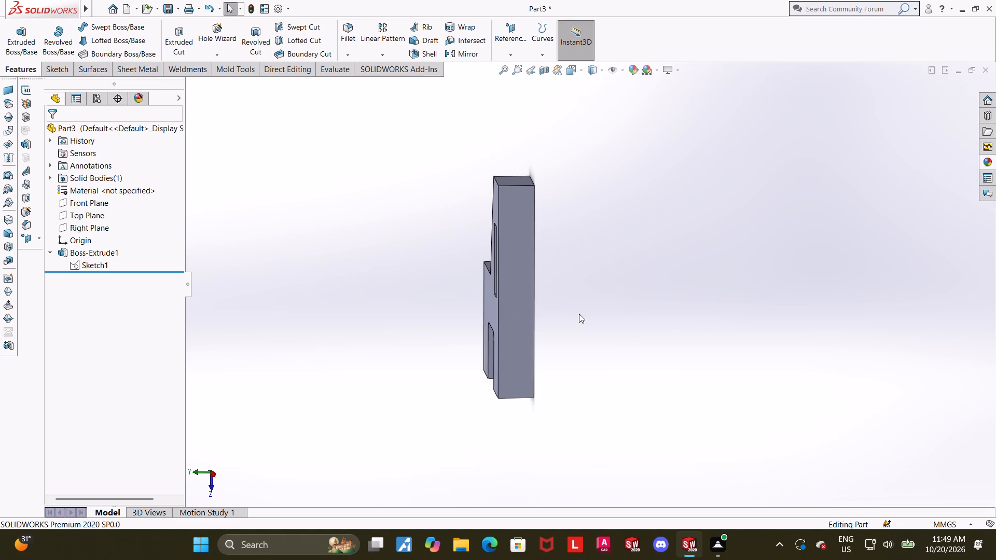
scroll(579, 314, down, 1)
middle_drag(541, 324, 608, 313)
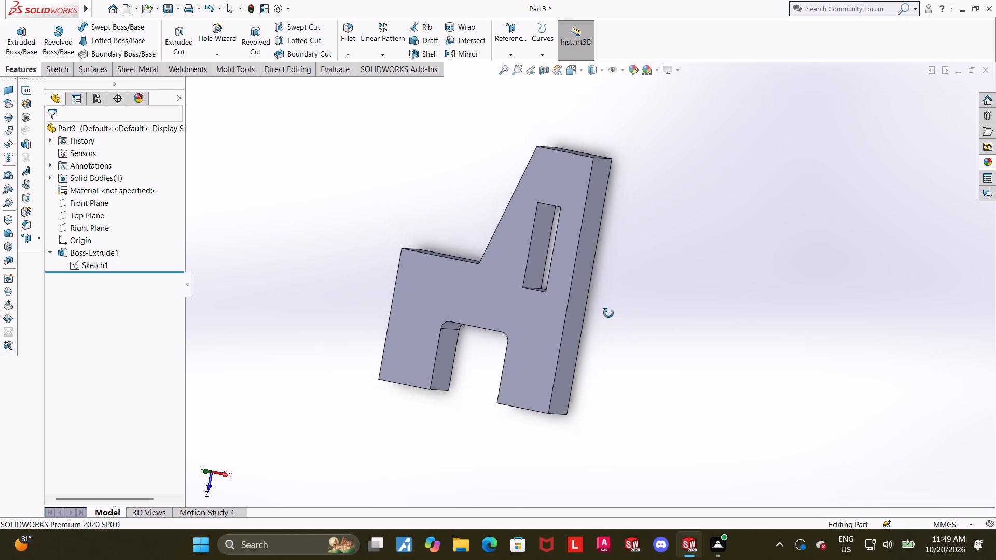
middle_drag(608, 313, 609, 295)
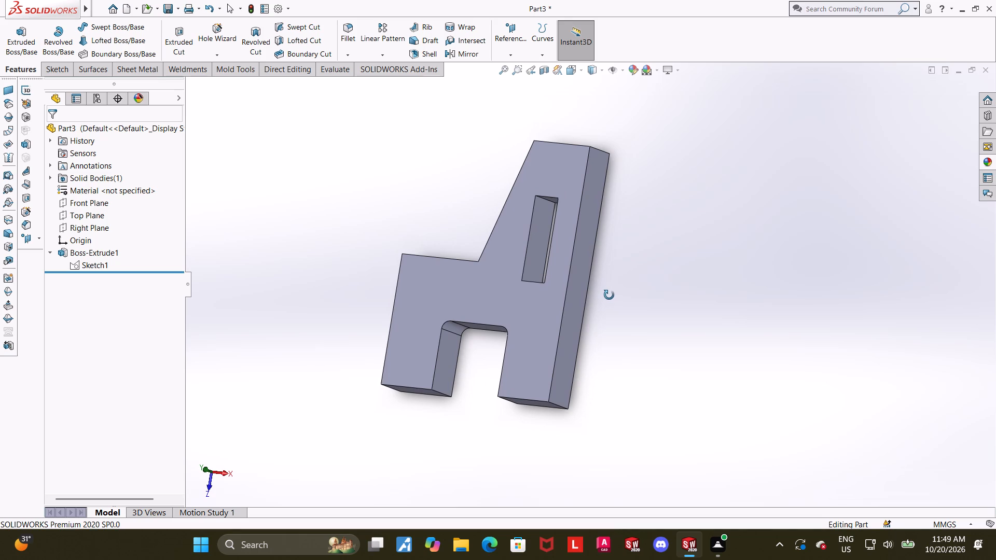
middle_drag(609, 295, 603, 293)
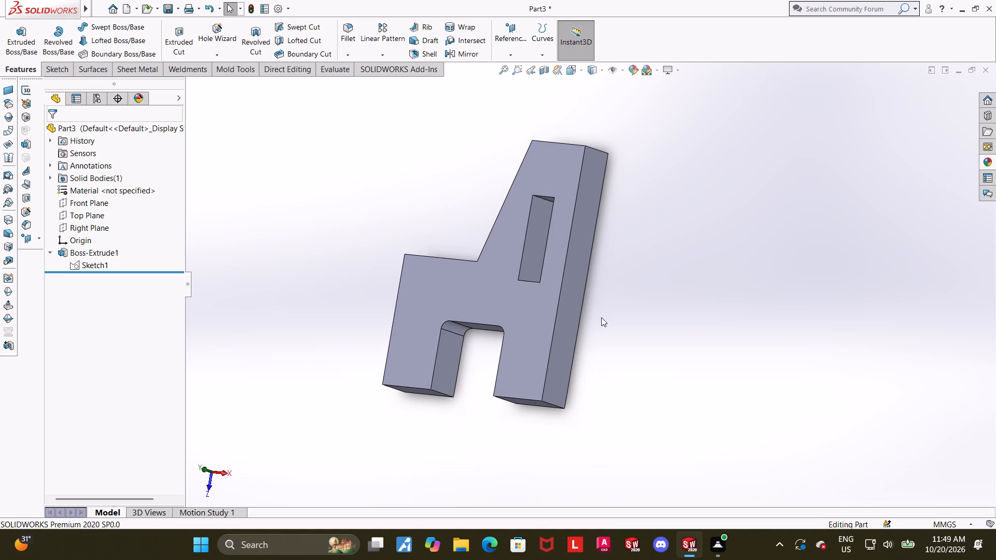
scroll(601, 317, up, 1)
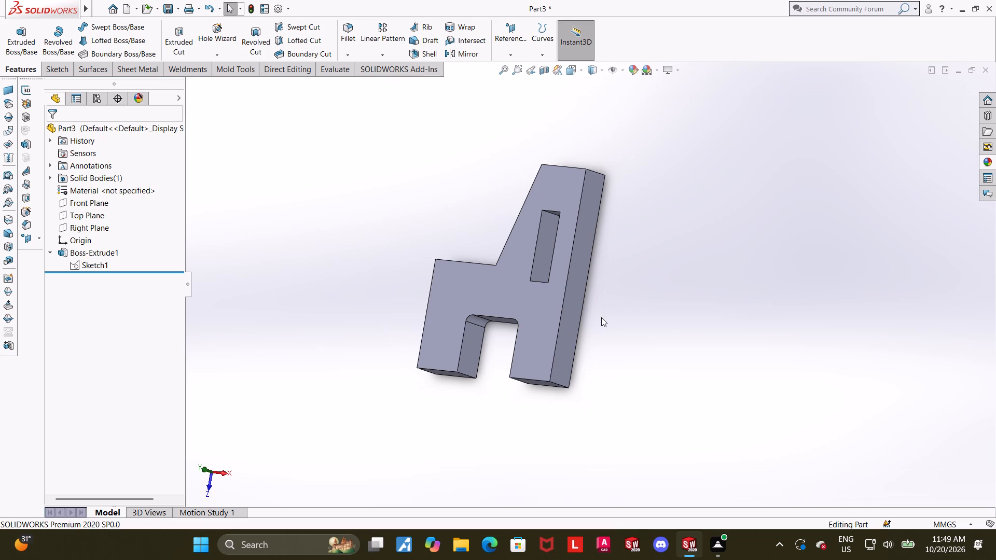
scroll(635, 331, up, 1)
middle_drag(627, 350, 632, 283)
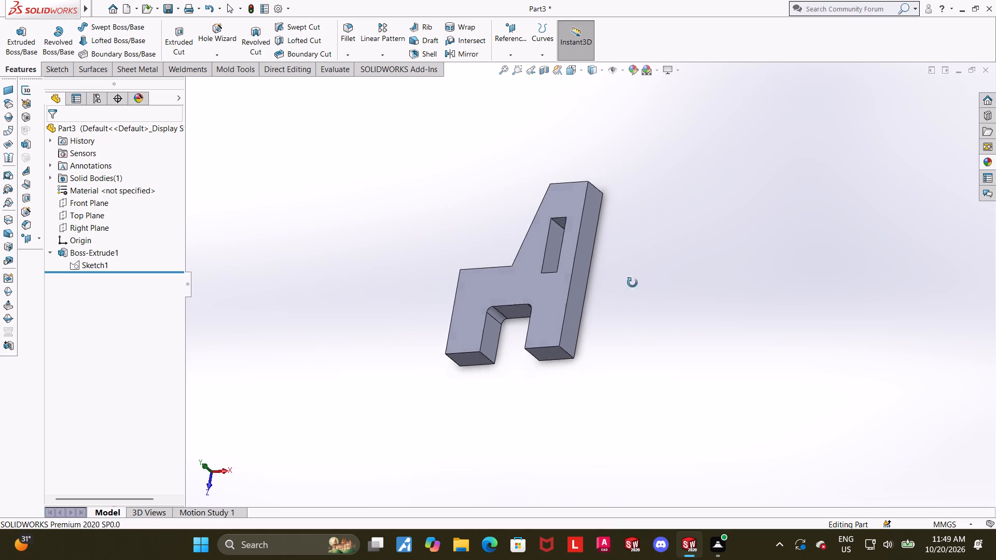
middle_drag(632, 283, 686, 302)
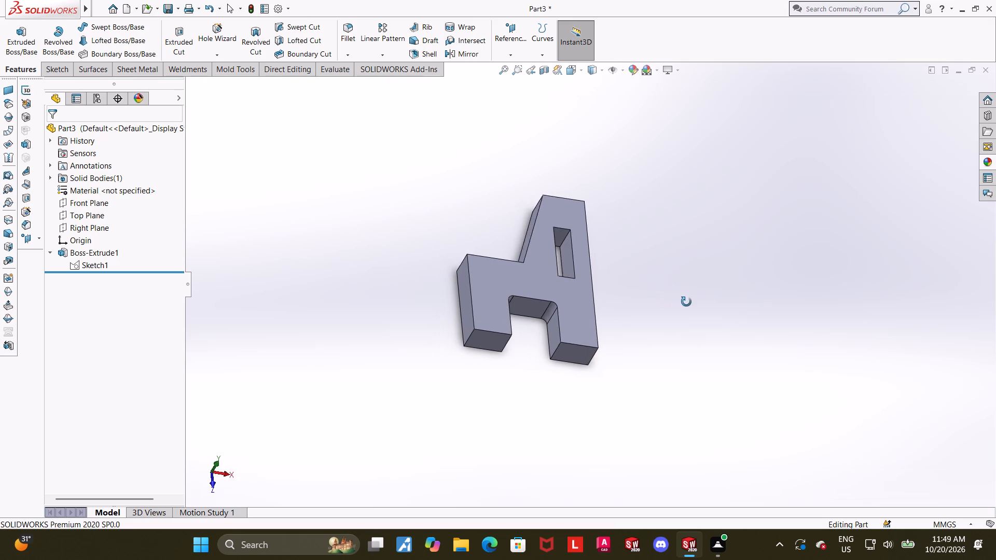
middle_drag(686, 302, 671, 309)
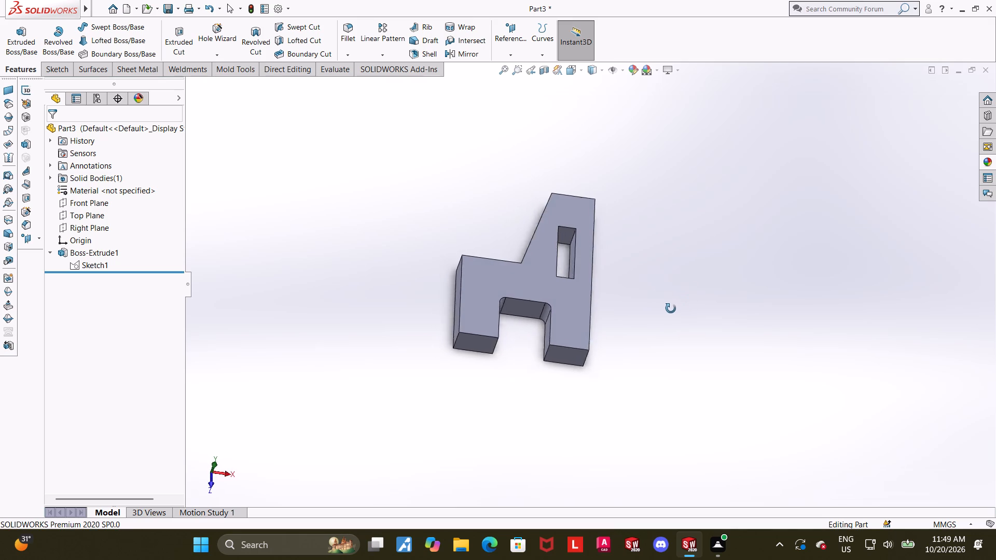
middle_drag(671, 309, 694, 321)
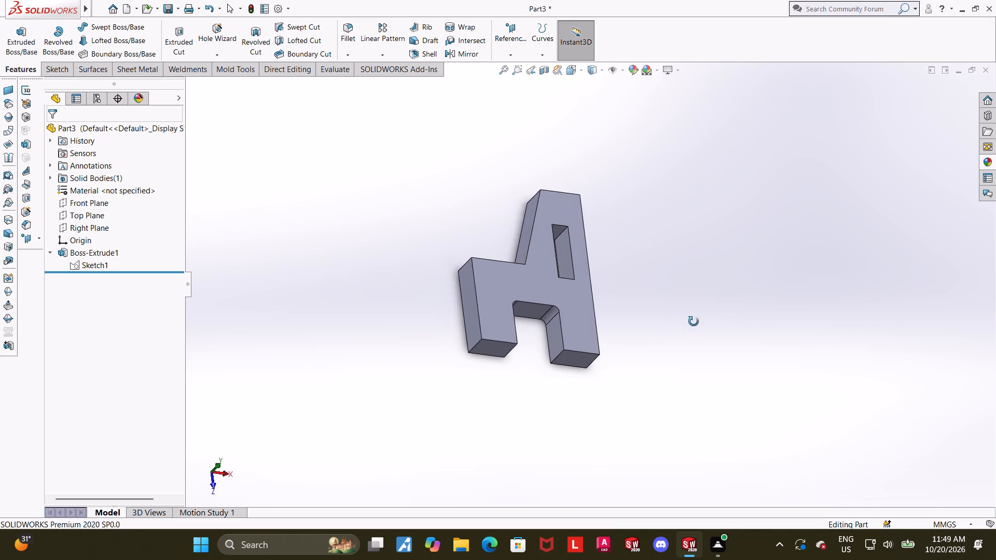
middle_drag(694, 321, 667, 352)
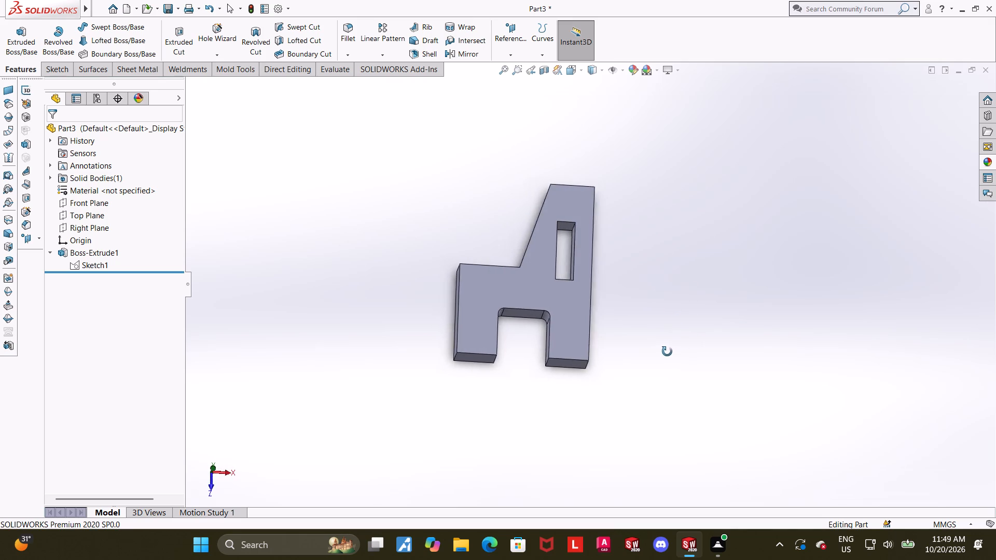
middle_drag(667, 352, 668, 349)
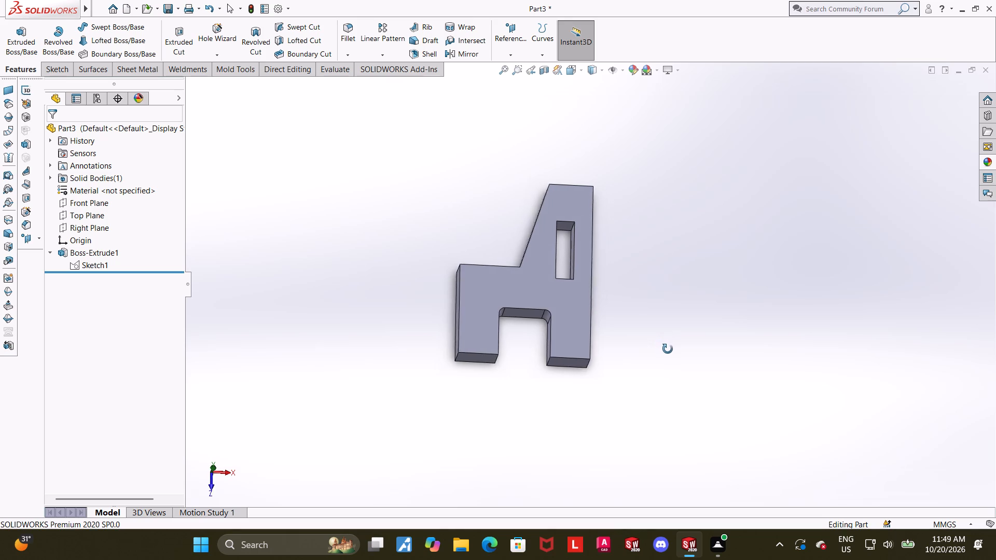
middle_drag(668, 349, 674, 326)
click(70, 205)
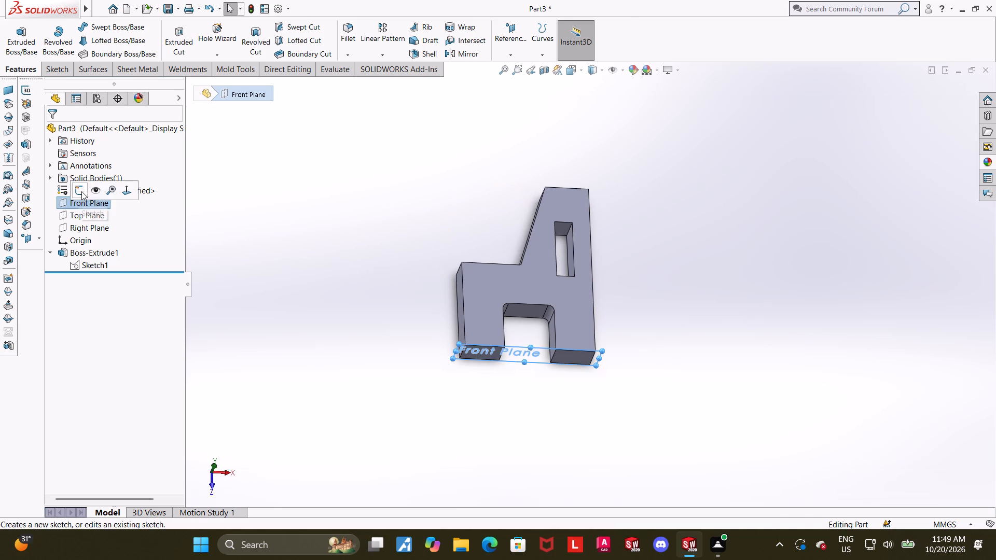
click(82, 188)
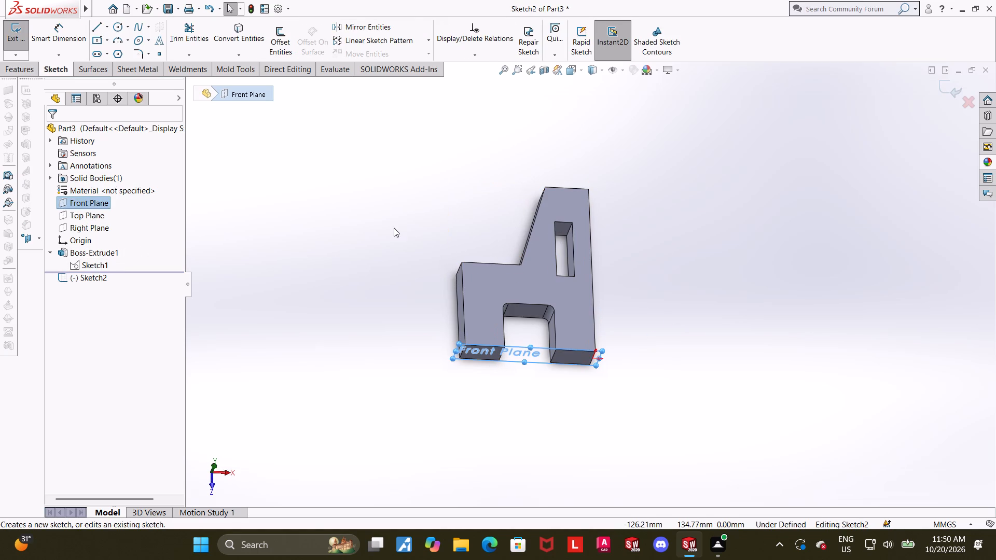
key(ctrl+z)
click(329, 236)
Open a new sketch on the Top Plane, viewed normal to the plane.
click(97, 217)
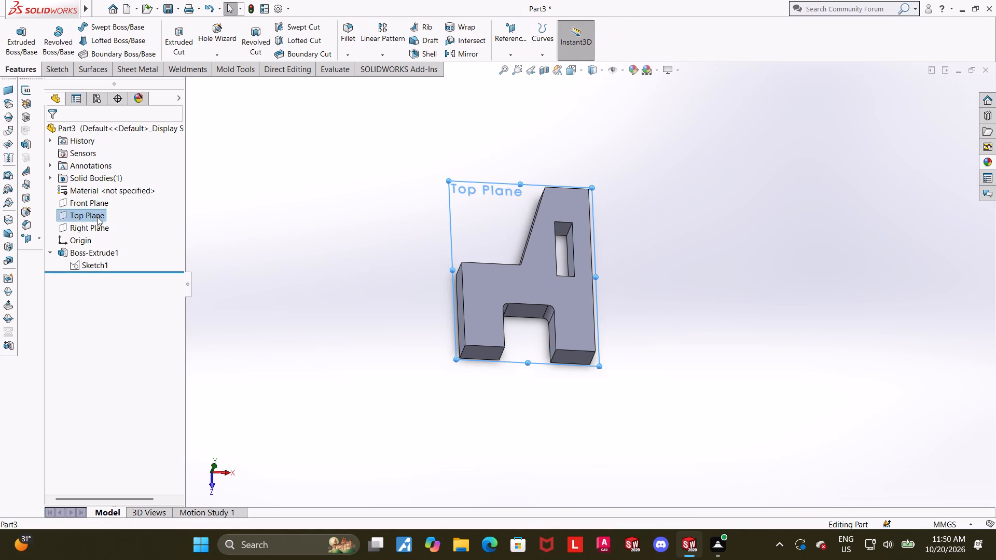
click(102, 199)
click(97, 273)
click(118, 265)
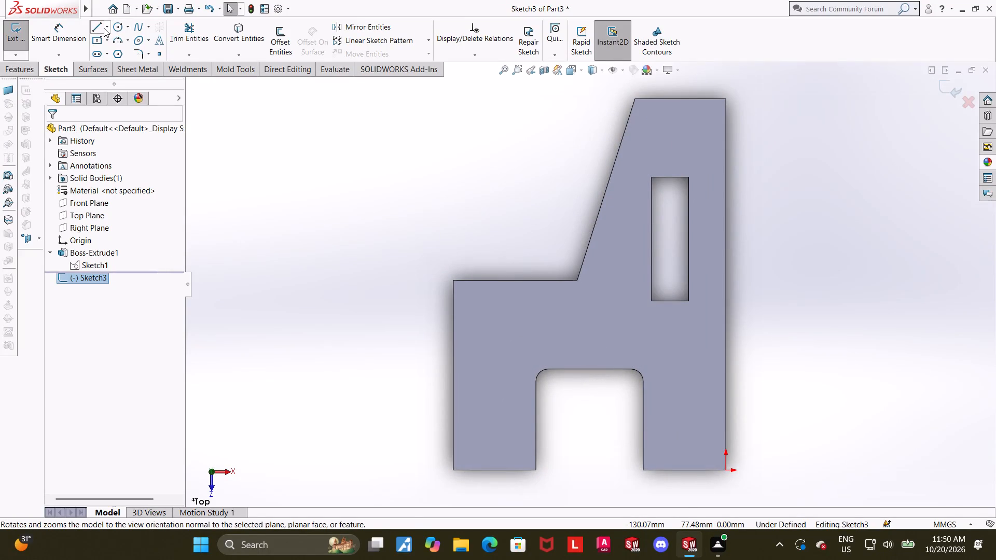
Sketch three connected lines outward from the part's long straight edge and back to the origin, about 42 mm wide and 69 mm tall.
click(104, 28)
scroll(295, 137, up, 3)
click(94, 27)
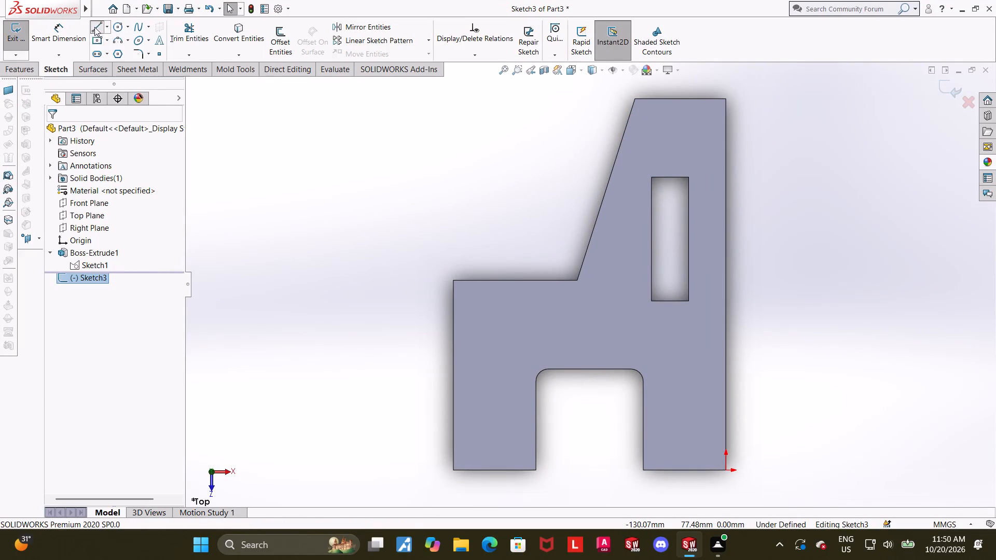
scroll(352, 138, up, 4)
scroll(747, 327, down, 2)
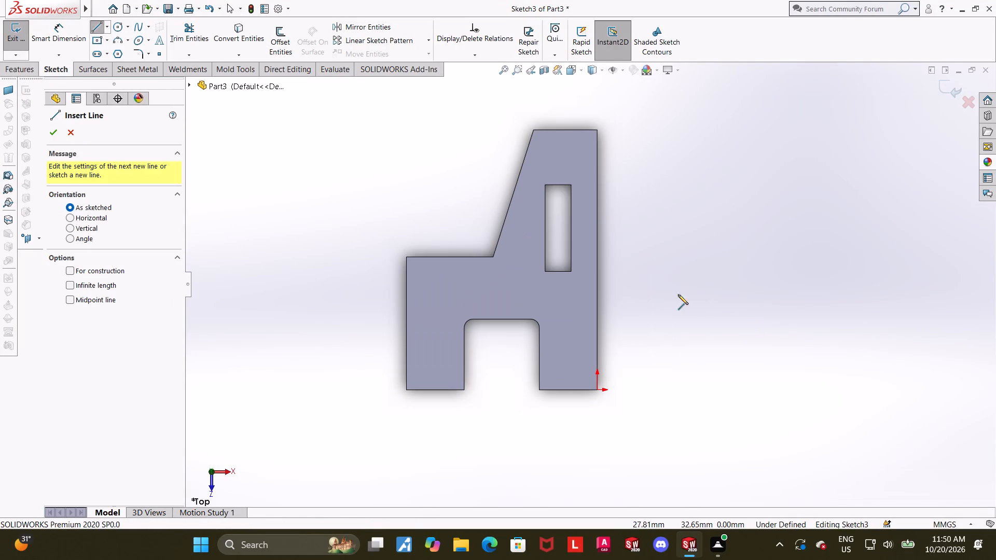
click(599, 190)
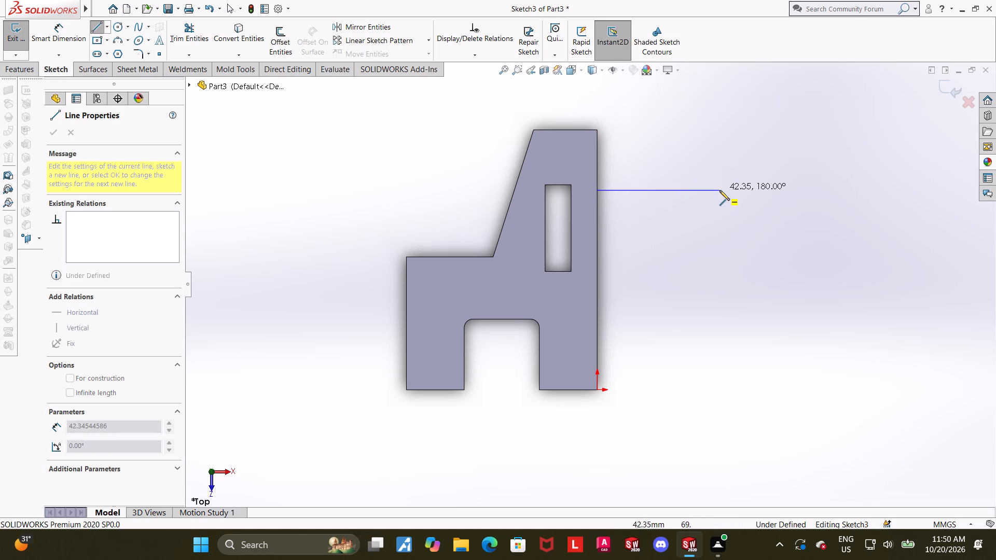
click(720, 190)
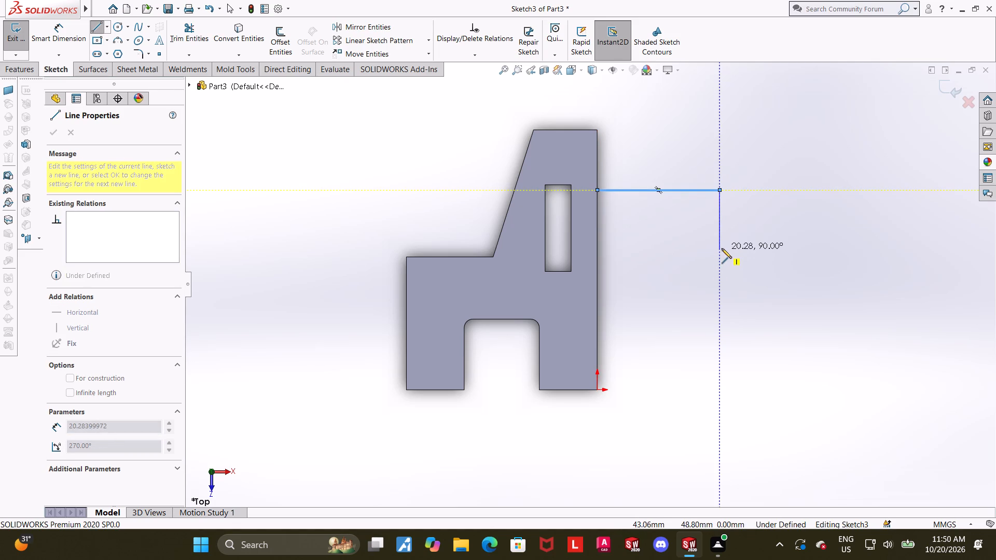
click(721, 389)
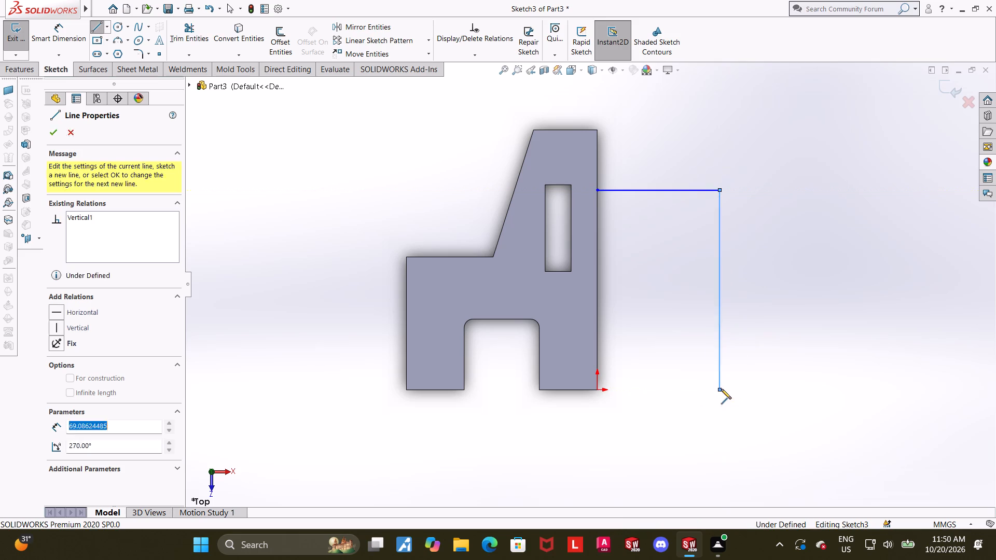
click(597, 391)
key(Escape)
key(Escape)
key(Escape)
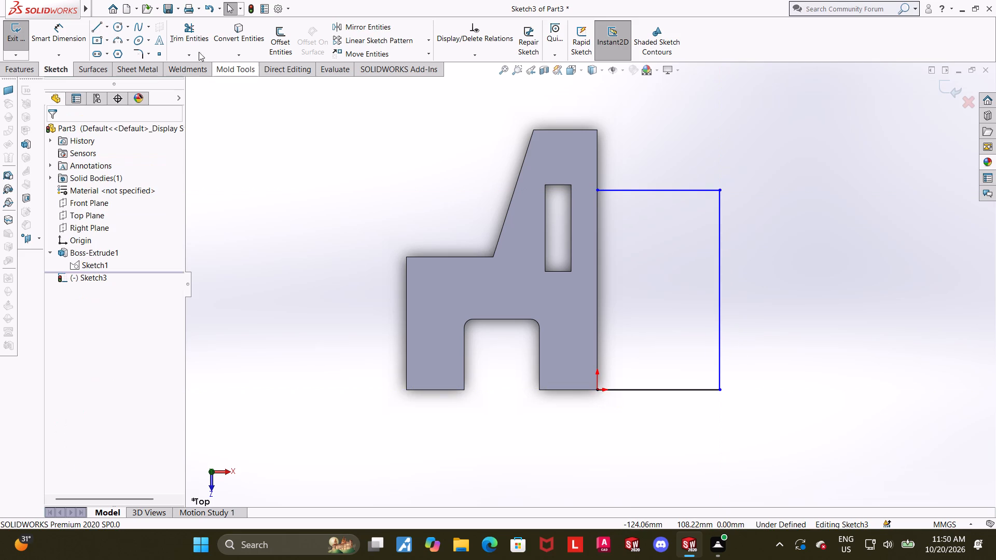
Close the rectangle with a vertical line along the part's long straight edge down to the origin.
click(100, 27)
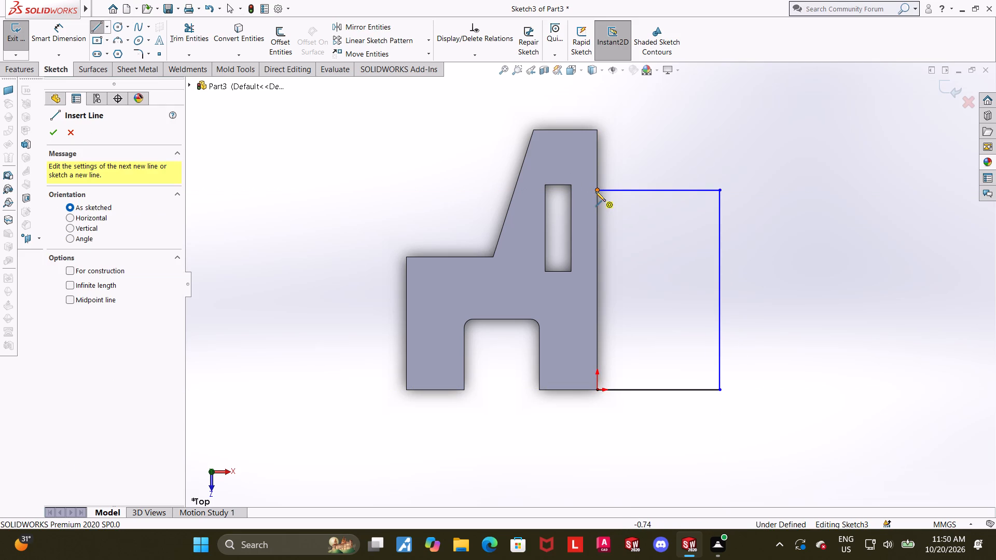
click(596, 191)
click(596, 390)
key(Escape)
key(Escape)
key(Escape)
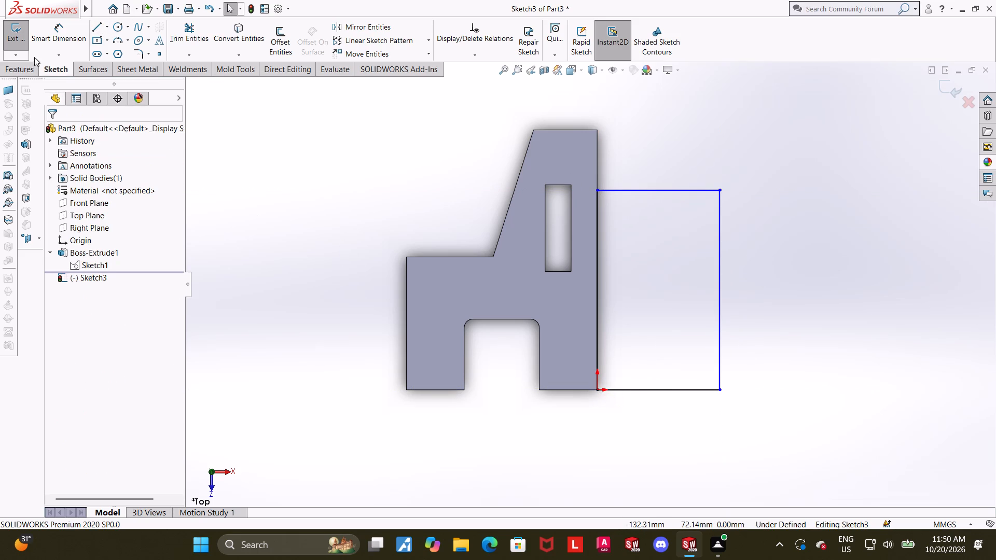
Dimension the rectangle's bottom line and set its width to 45 mm.
click(37, 29)
scroll(461, 265, up, 1)
scroll(718, 374, down, 1)
click(632, 366)
click(614, 416)
text(45)
key(Return)
key(Escape)
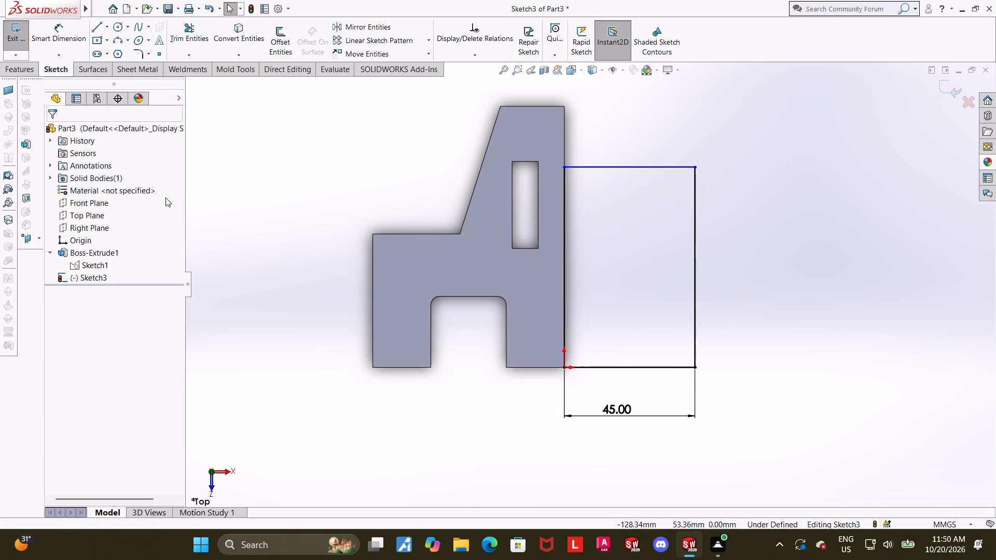
Dimension the rectangle's outer vertical line and set its height to 82 mm.
click(44, 31)
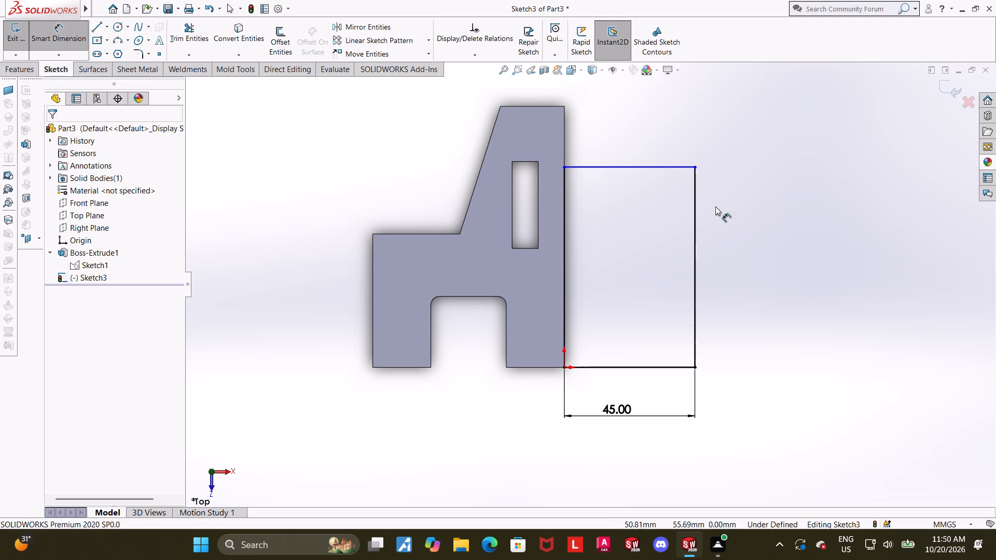
click(693, 255)
click(796, 270)
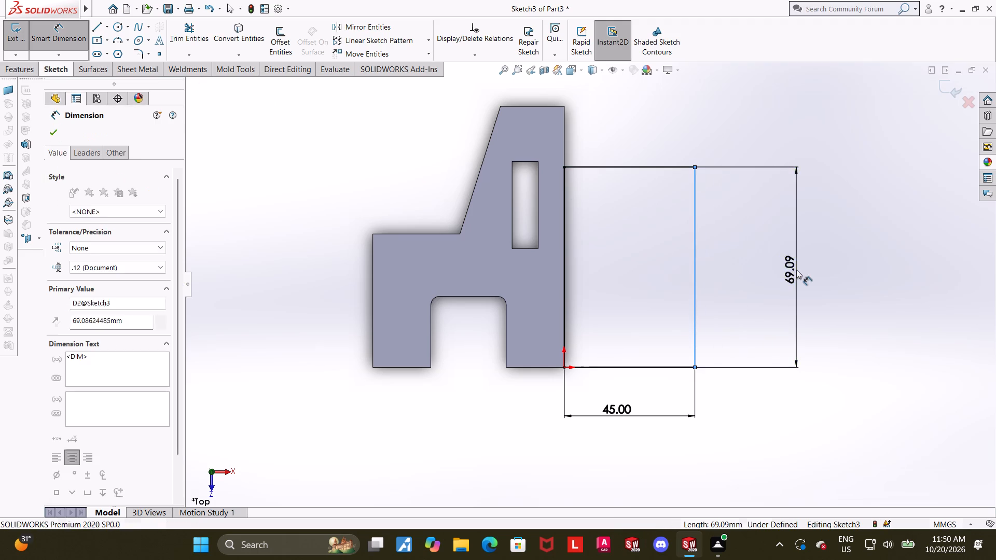
text(82)
key(Return)
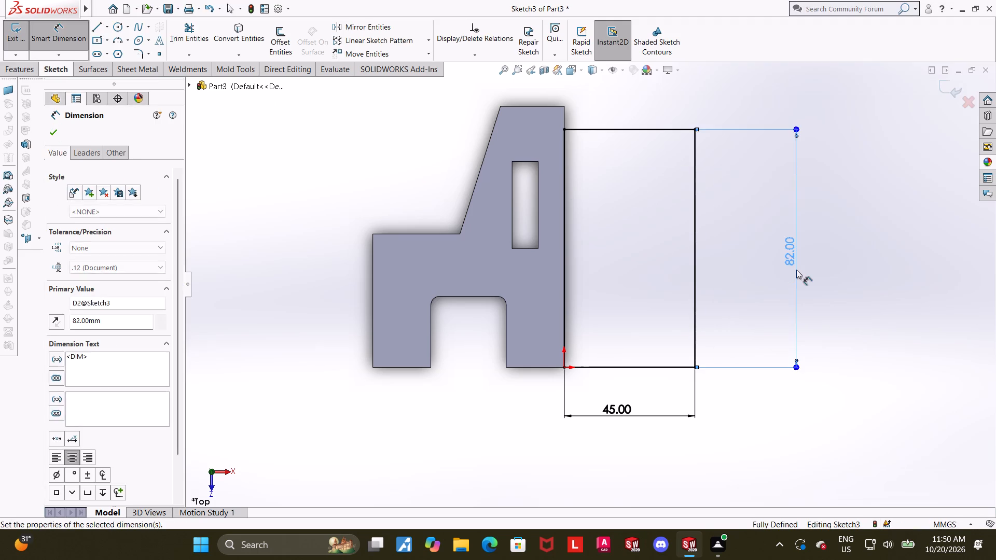
key(Escape)
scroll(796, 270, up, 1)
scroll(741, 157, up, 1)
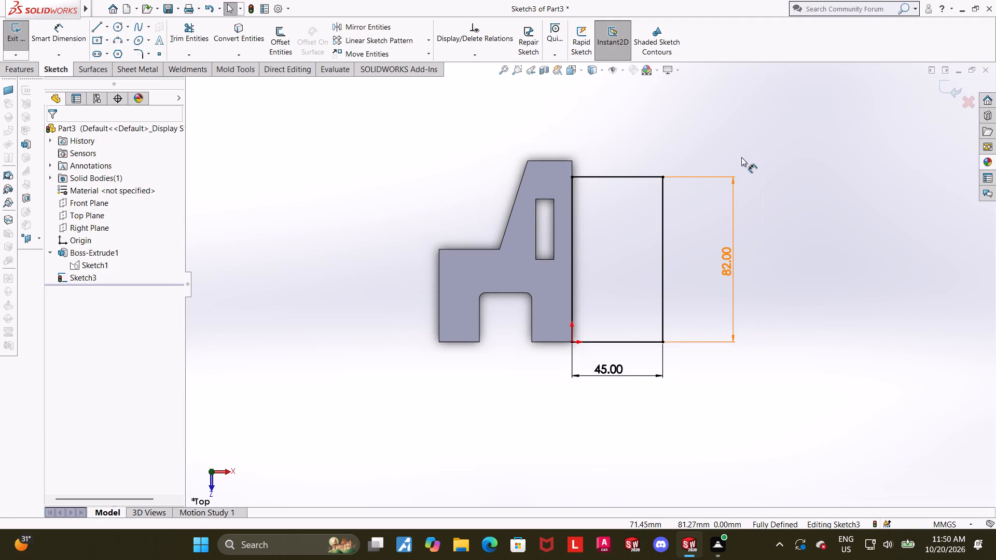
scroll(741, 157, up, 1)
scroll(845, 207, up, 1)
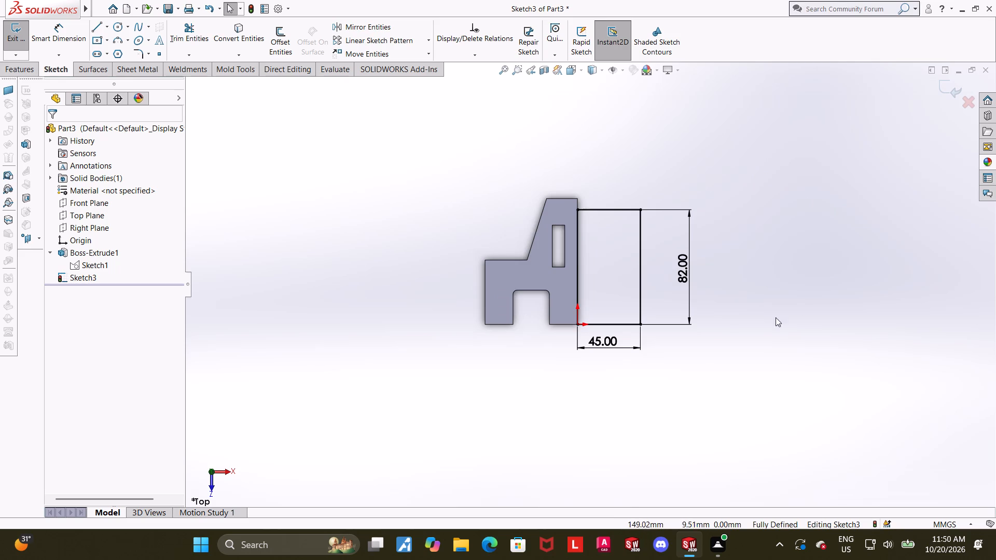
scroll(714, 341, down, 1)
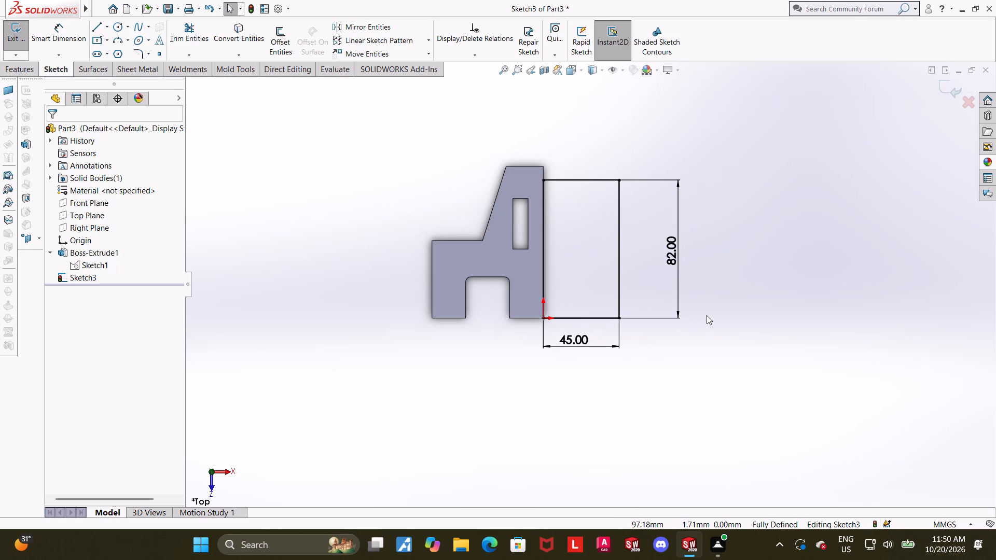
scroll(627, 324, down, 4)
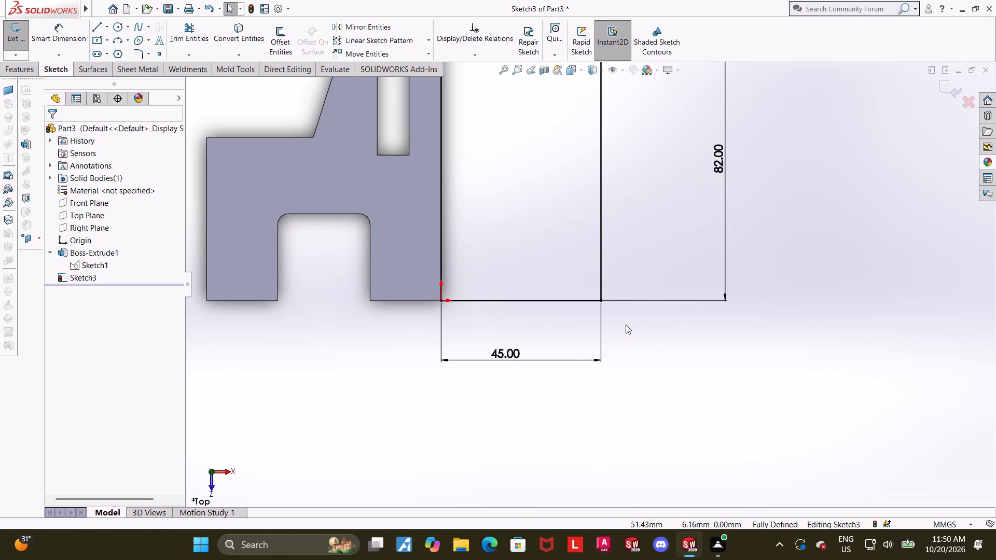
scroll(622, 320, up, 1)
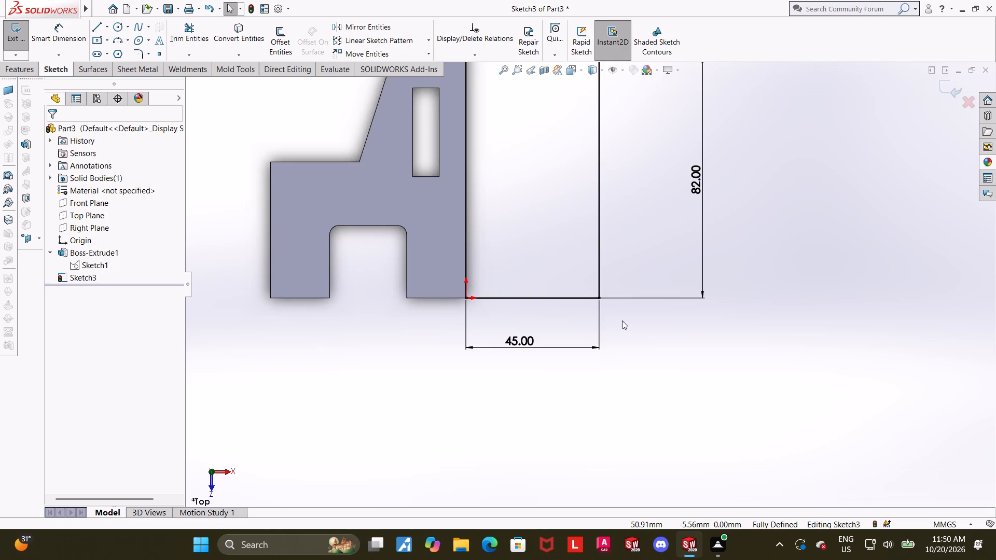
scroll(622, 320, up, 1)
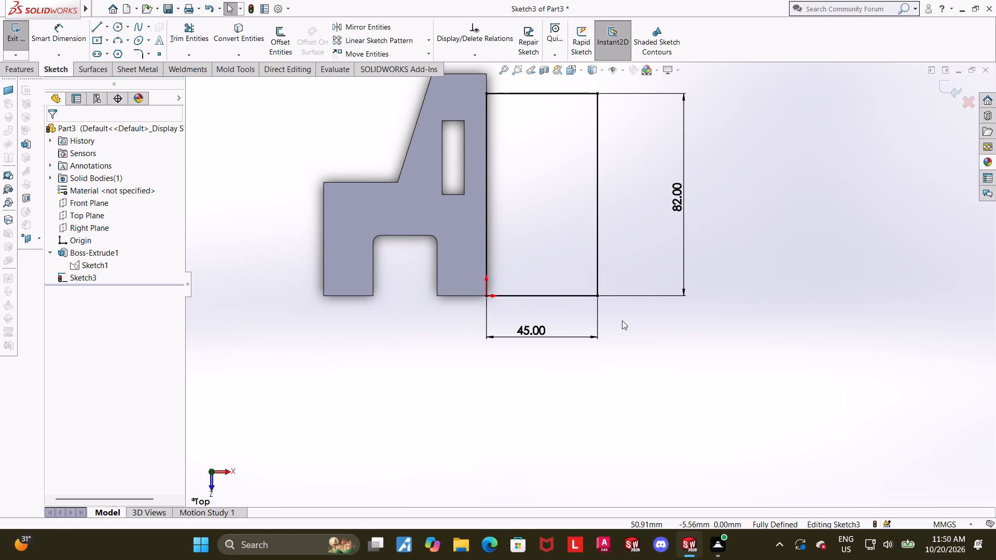
Add a 13 mm sketch fillet to the rectangle's lower outer corner.
click(143, 54)
key(1)
key(3)
key(Return)
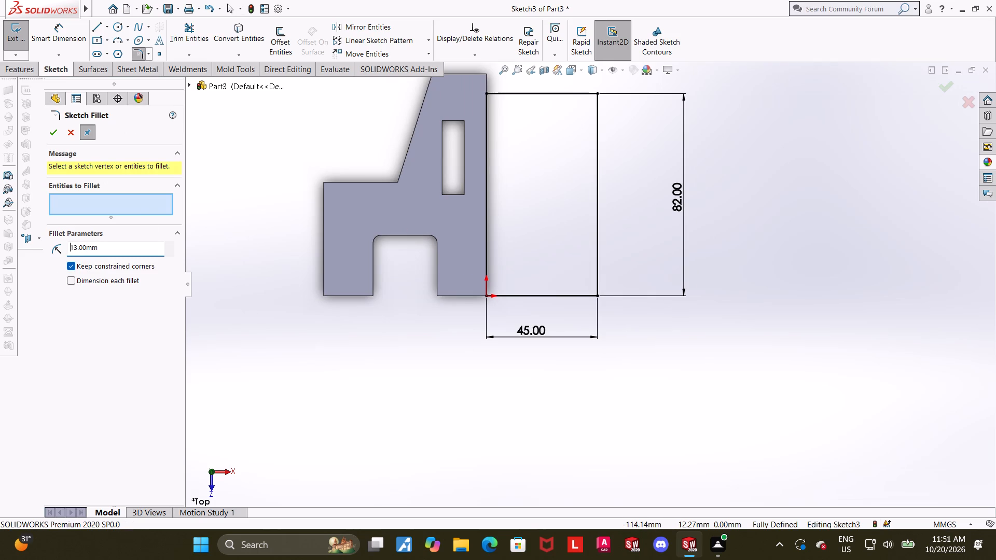
click(595, 295)
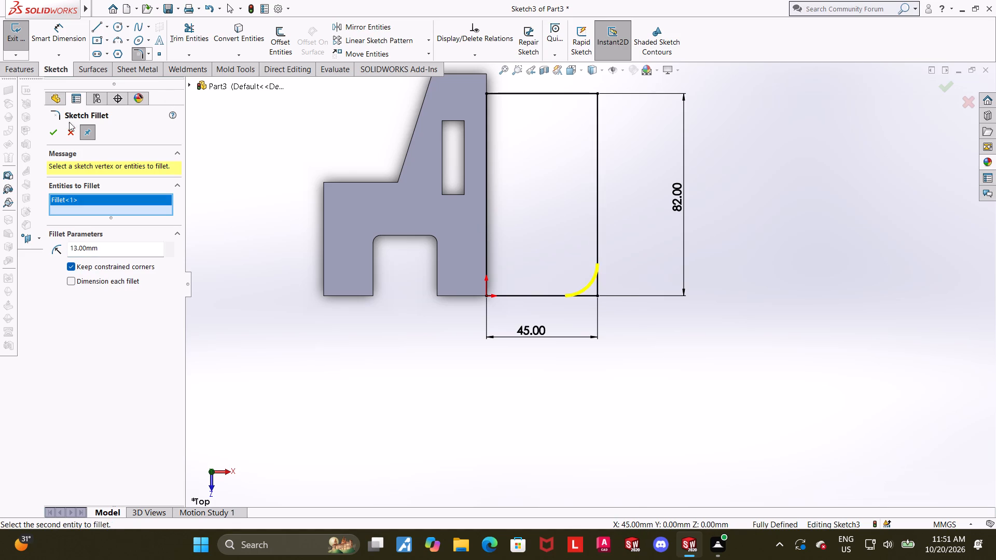
click(56, 129)
click(810, 342)
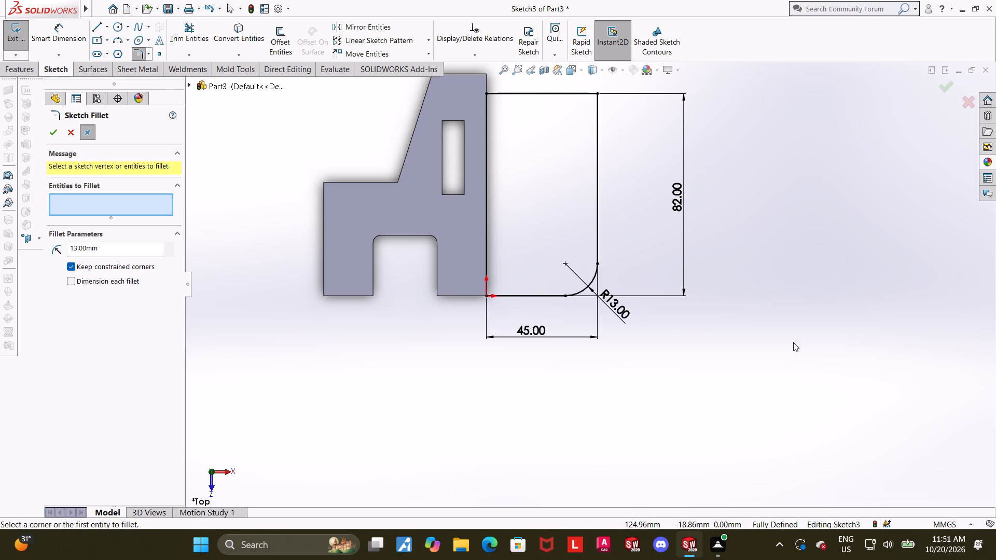
Sketch a circle centred on the corner fillet's centre point and set its diameter to 11 mm.
scroll(793, 342, up, 2)
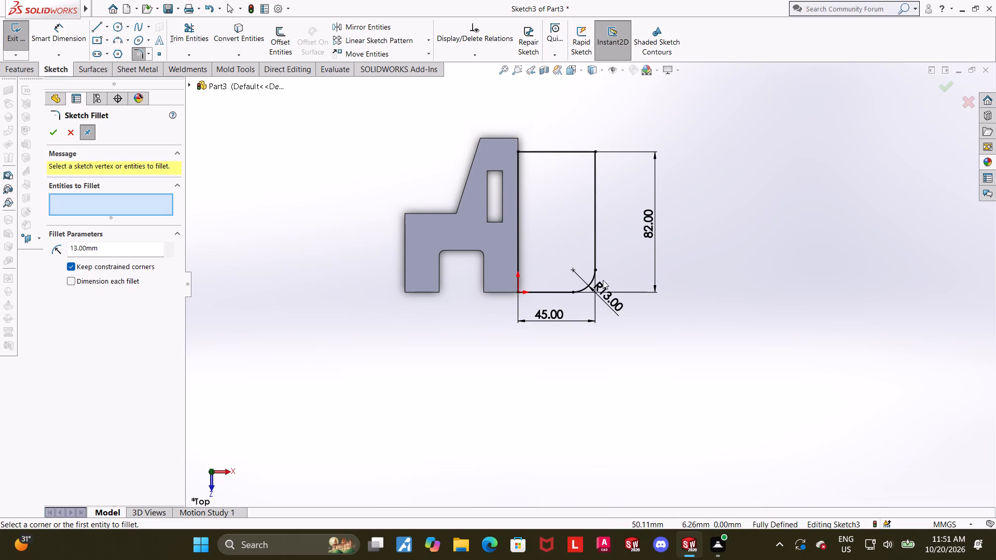
click(115, 29)
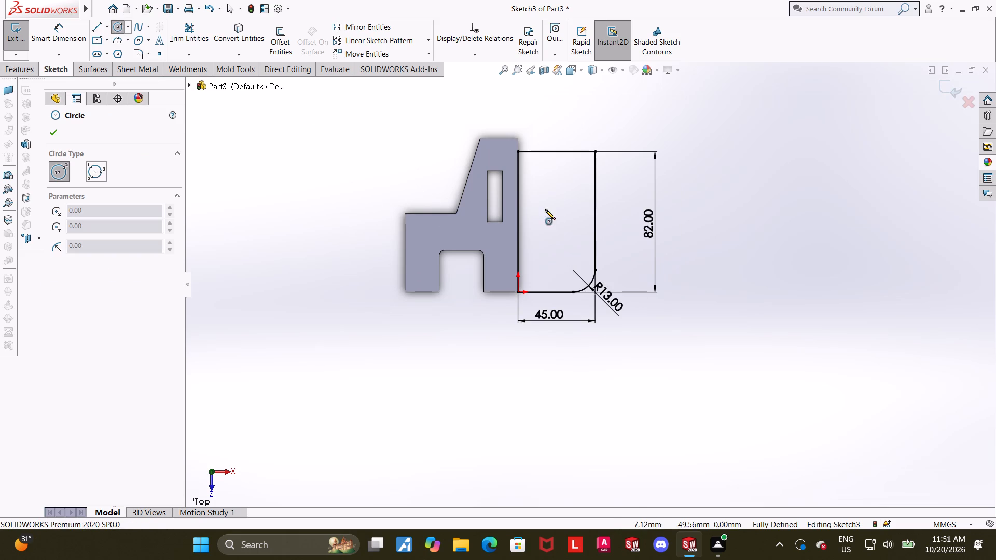
click(573, 270)
click(575, 253)
key(Escape)
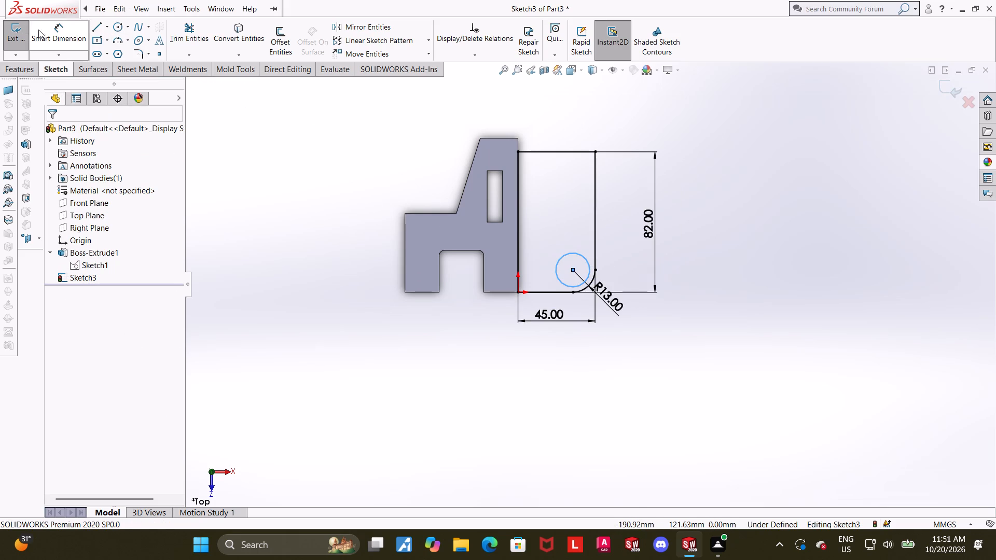
click(38, 30)
click(582, 254)
click(570, 228)
text(11)
key(Return)
key(Escape)
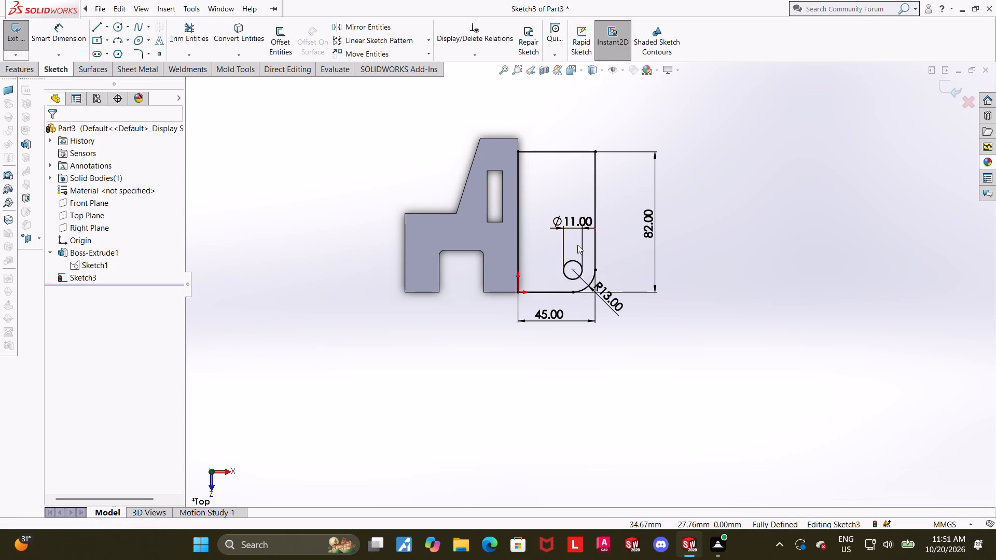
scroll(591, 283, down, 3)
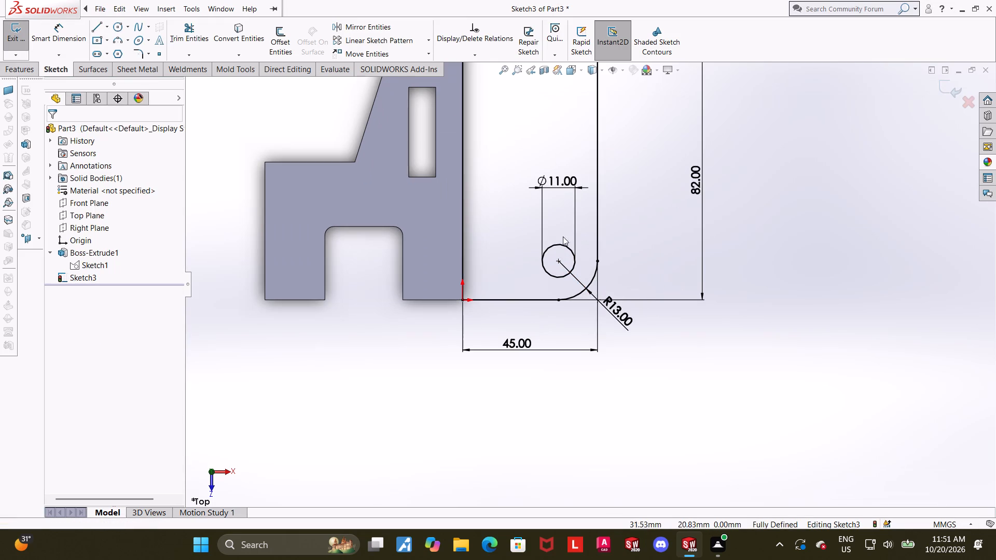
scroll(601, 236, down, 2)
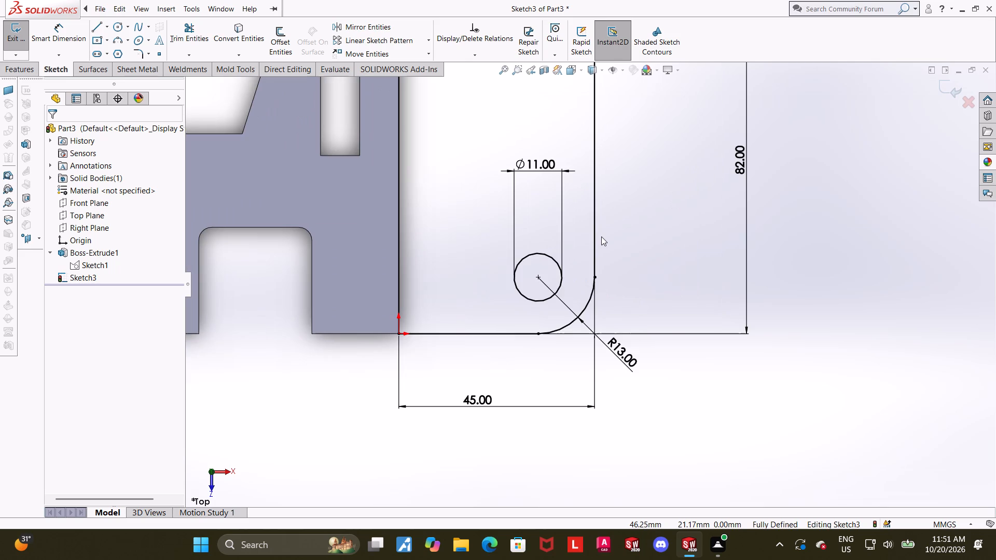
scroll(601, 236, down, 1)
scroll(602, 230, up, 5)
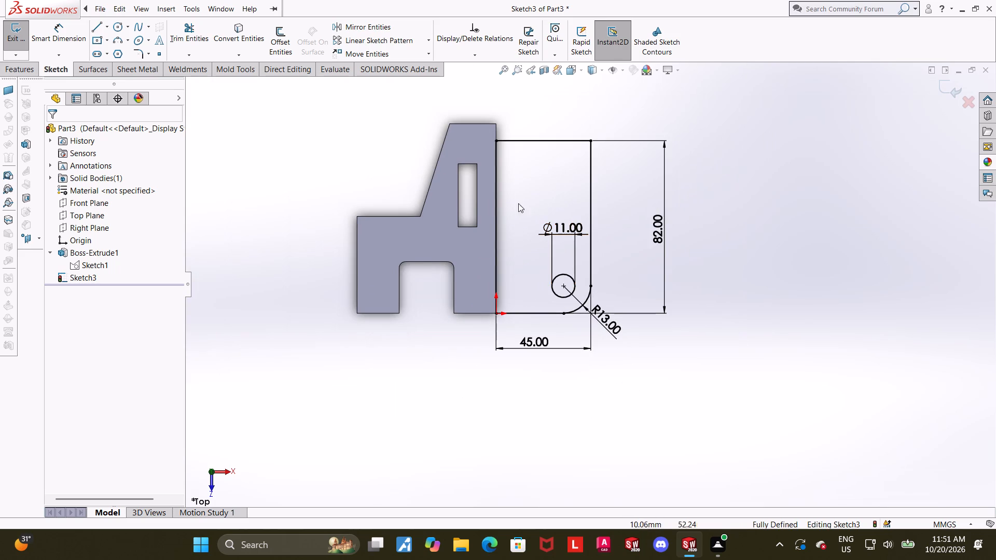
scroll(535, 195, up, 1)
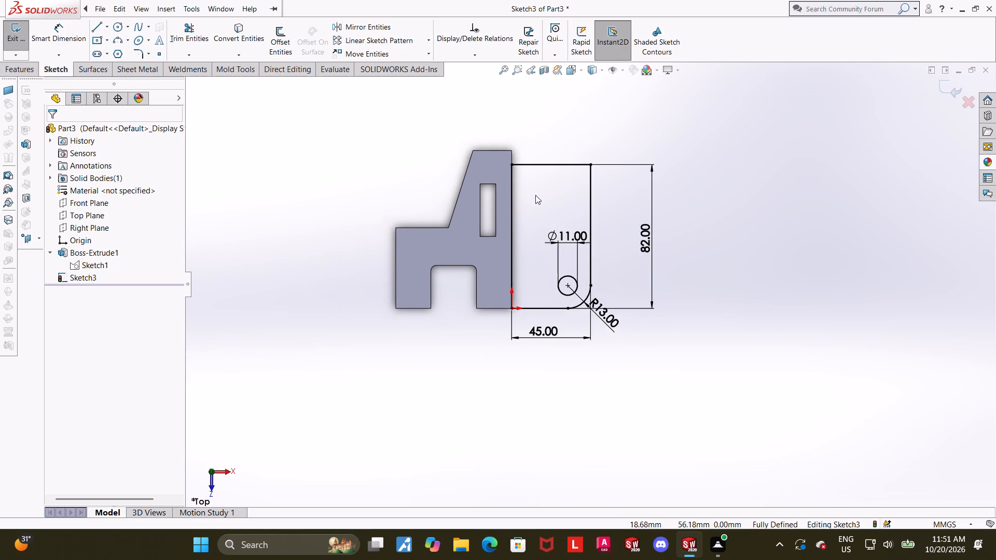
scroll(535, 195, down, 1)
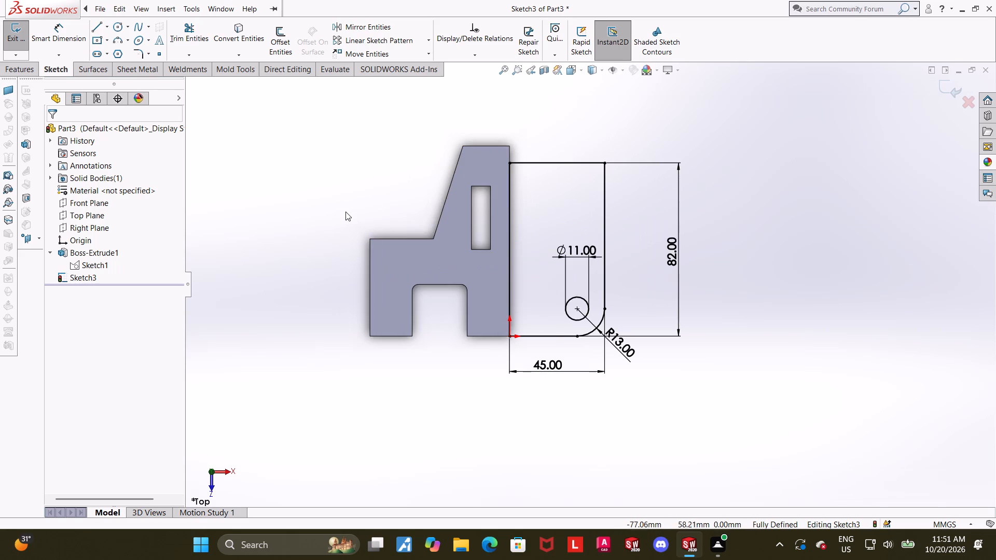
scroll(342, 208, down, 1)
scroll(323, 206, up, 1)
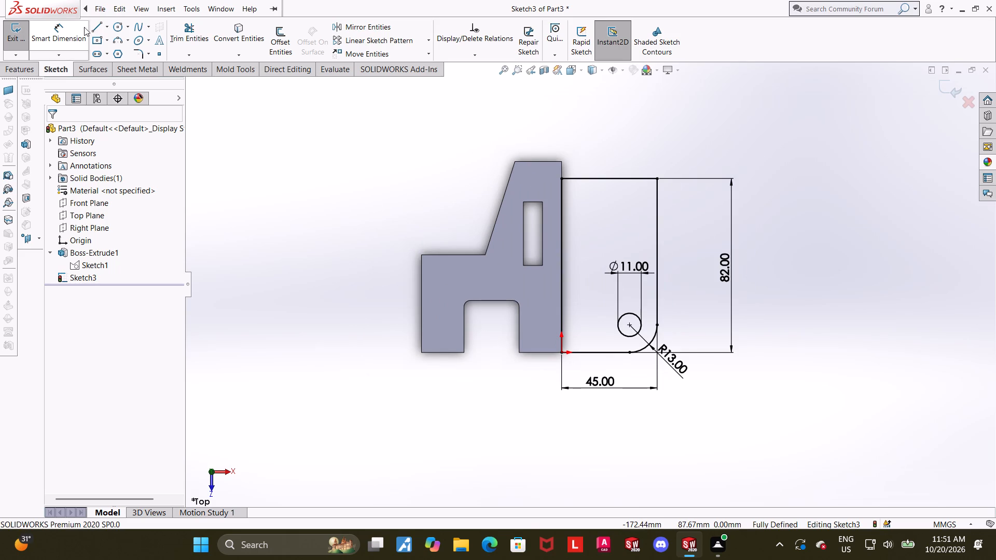
Sketch a closed six-line profile against the part's short outer edge, about 50 mm wide and 122 mm tall, with a slanted line to the edge's top corner.
click(94, 27)
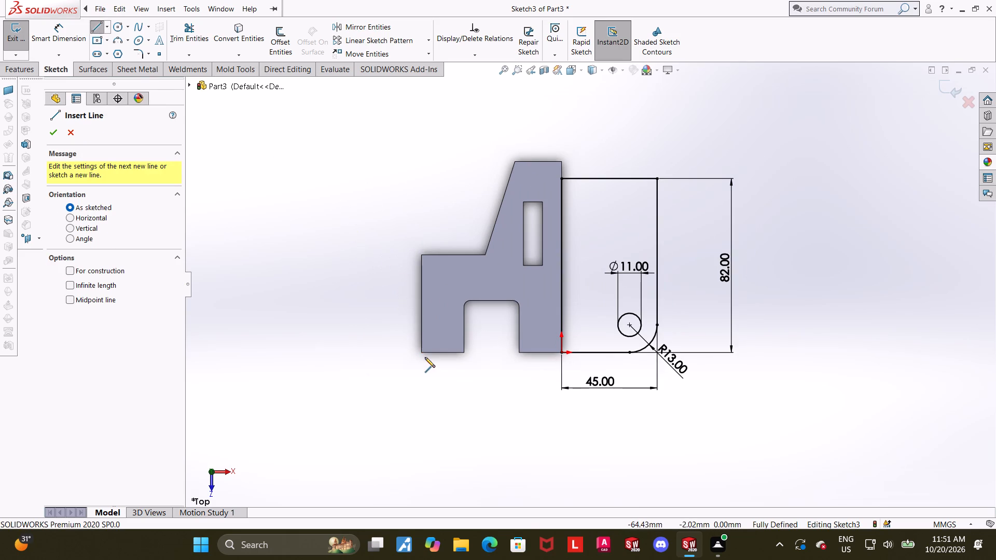
click(420, 353)
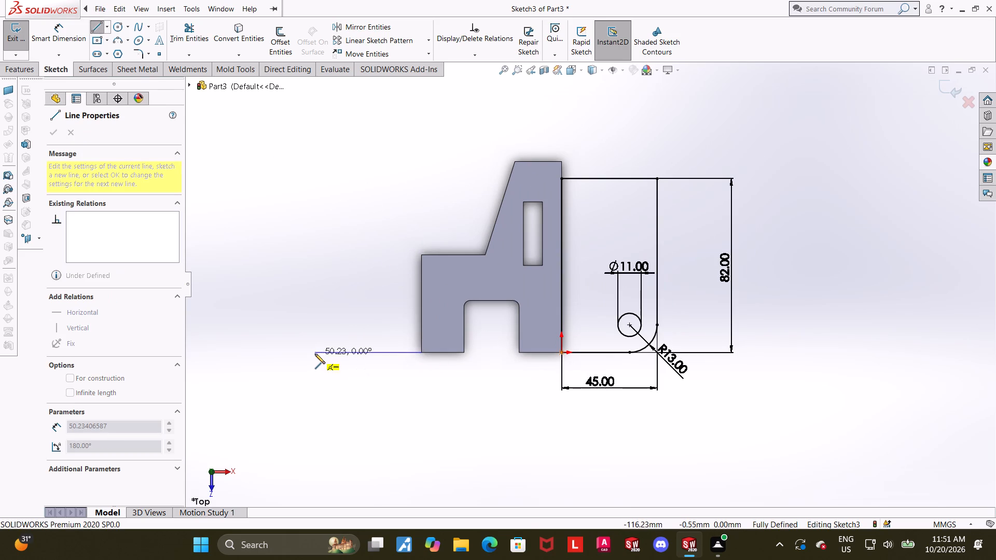
click(315, 353)
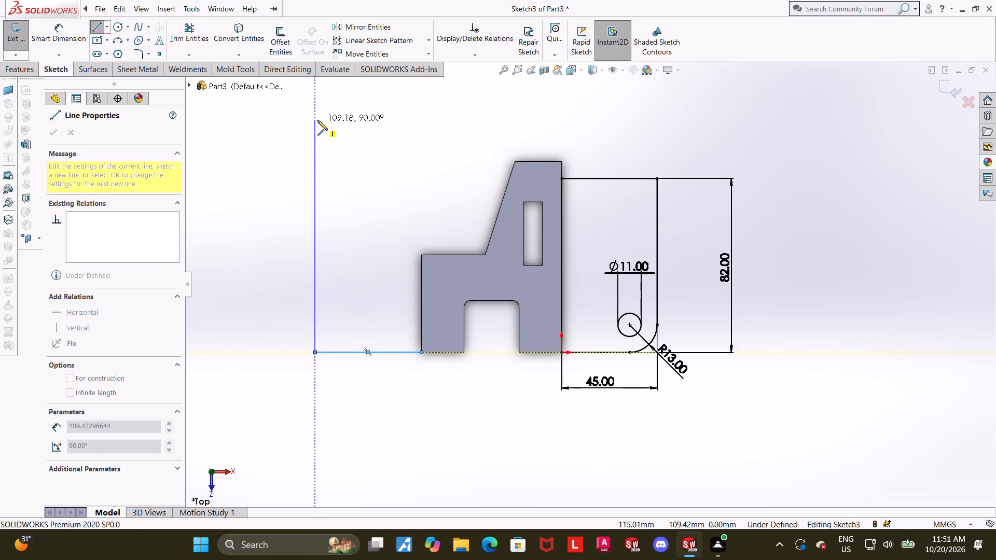
scroll(317, 120, up, 2)
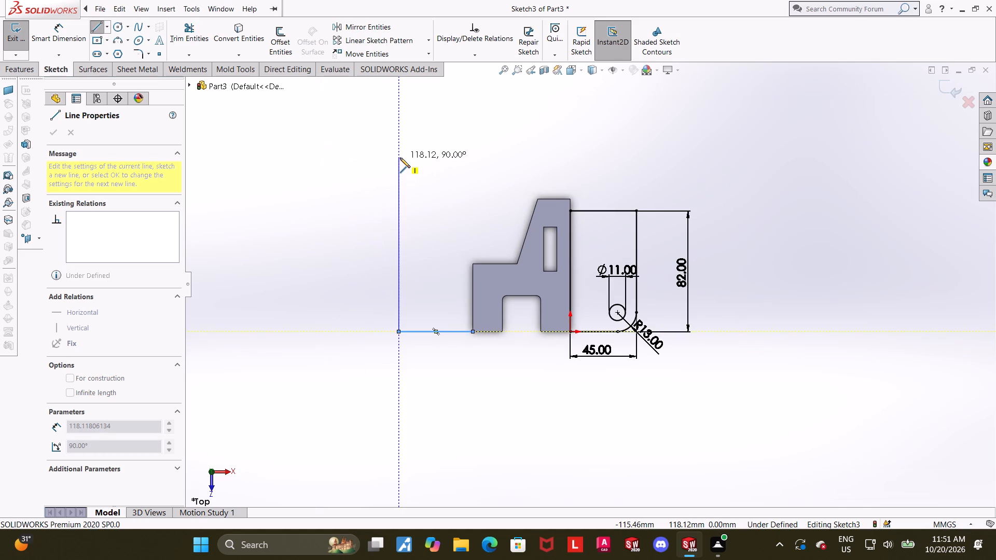
click(400, 152)
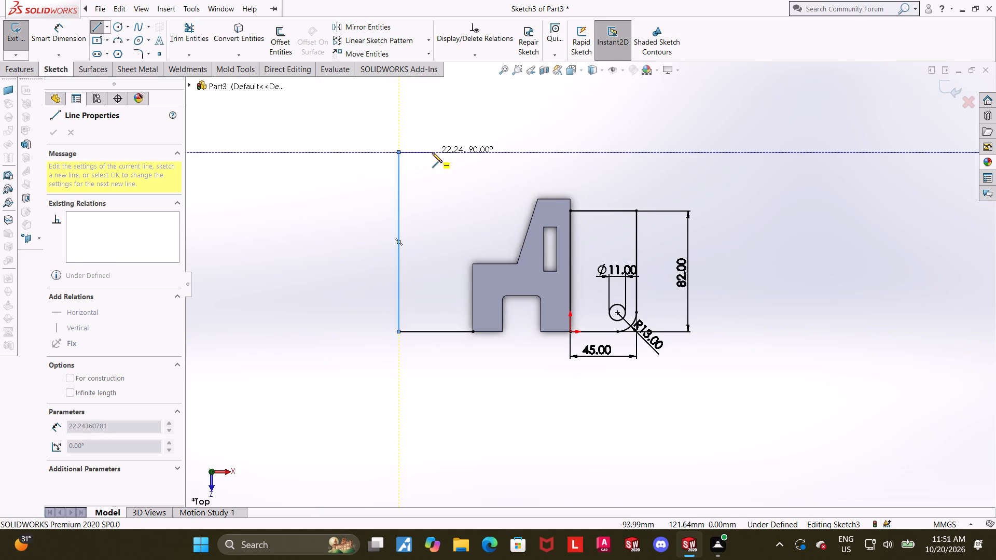
click(434, 152)
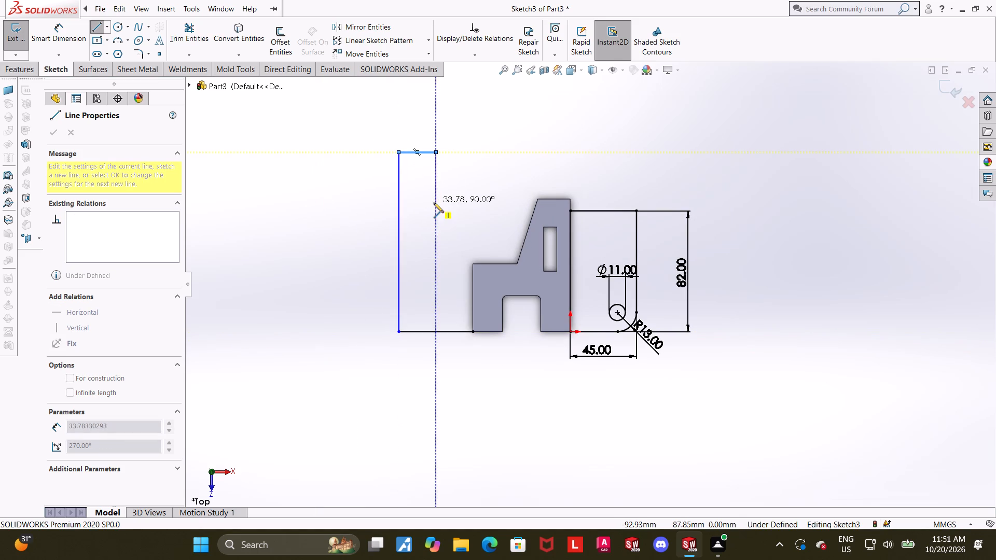
click(434, 204)
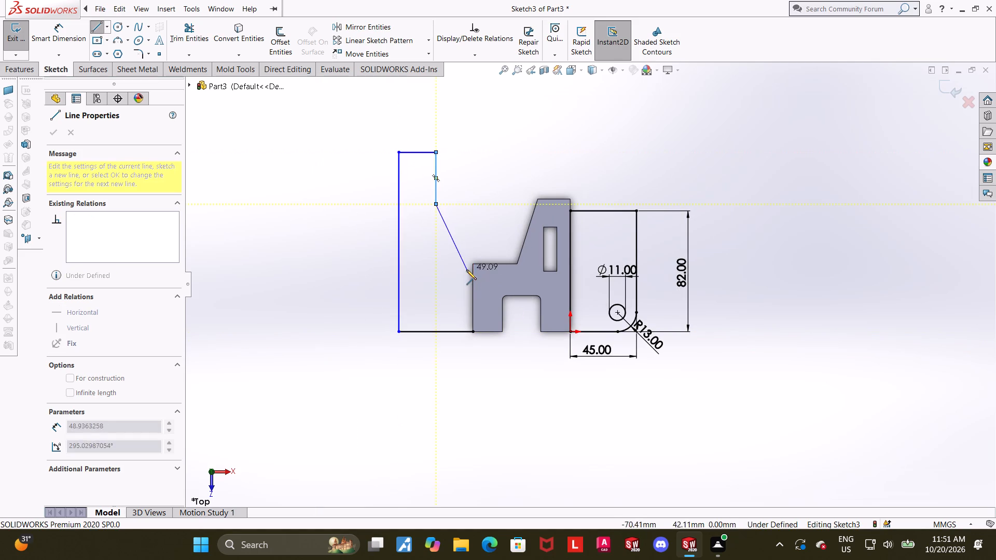
click(472, 265)
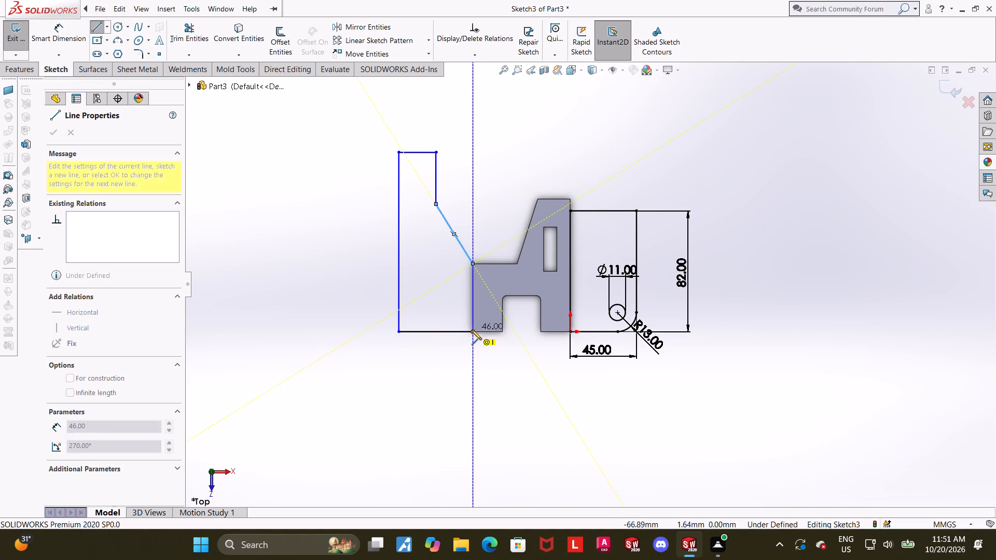
click(472, 331)
key(Escape)
key(Escape)
key(Escape)
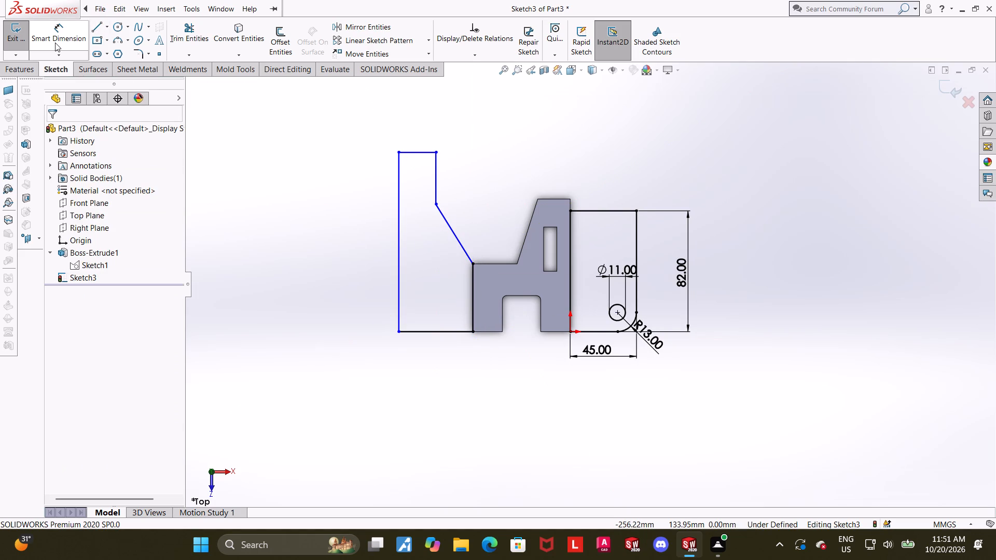
Dimension the six-line profile's short upper vertical line and set its length to 32 mm.
click(55, 43)
click(436, 184)
click(458, 184)
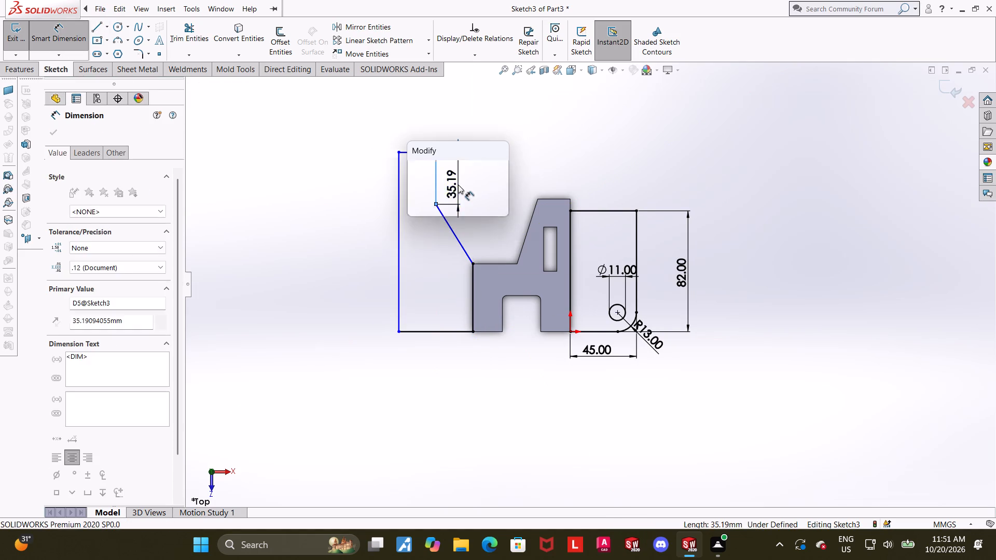
text(32)
key(Return)
key(Escape)
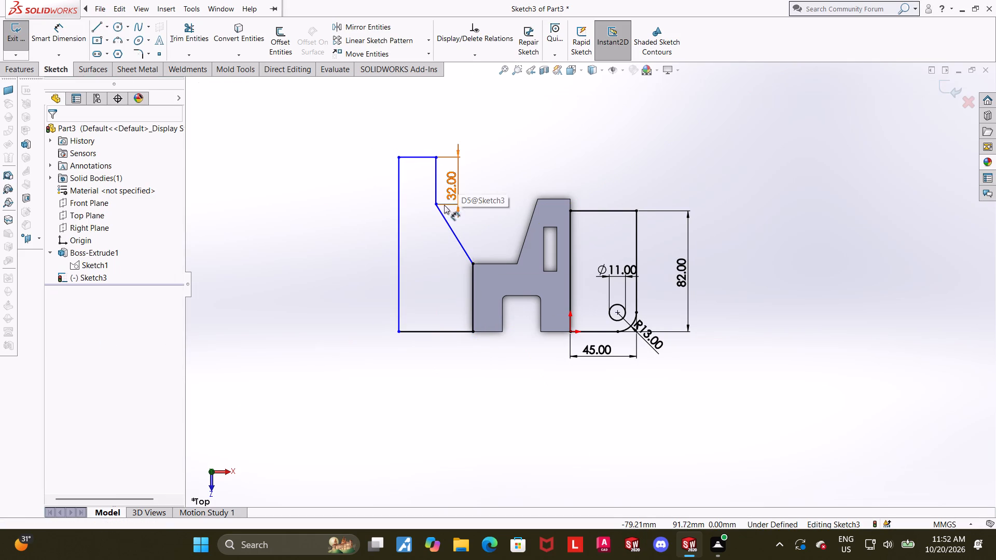
Dimension the six-line profile's long outer vertical line and set its height to 130 mm.
click(55, 34)
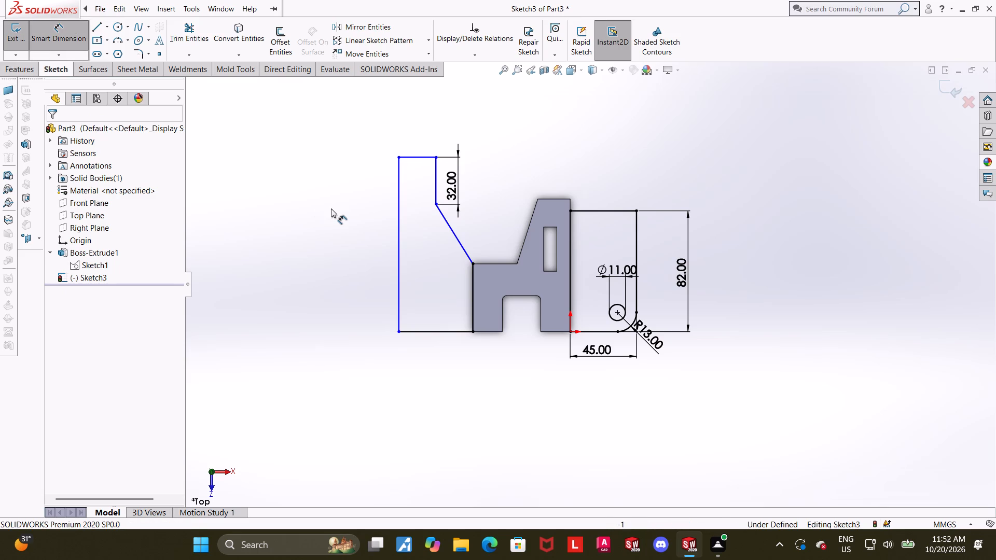
click(400, 284)
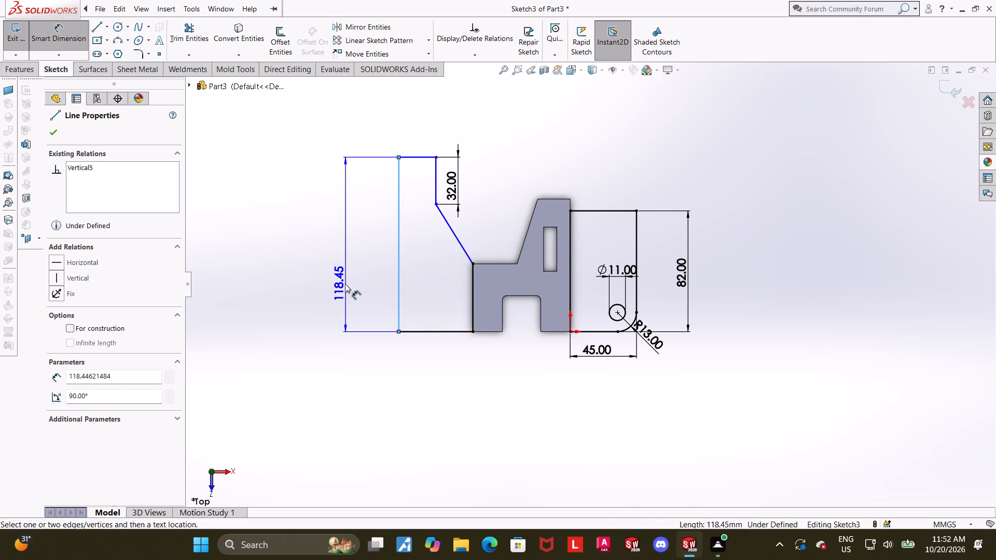
click(345, 284)
text(130)
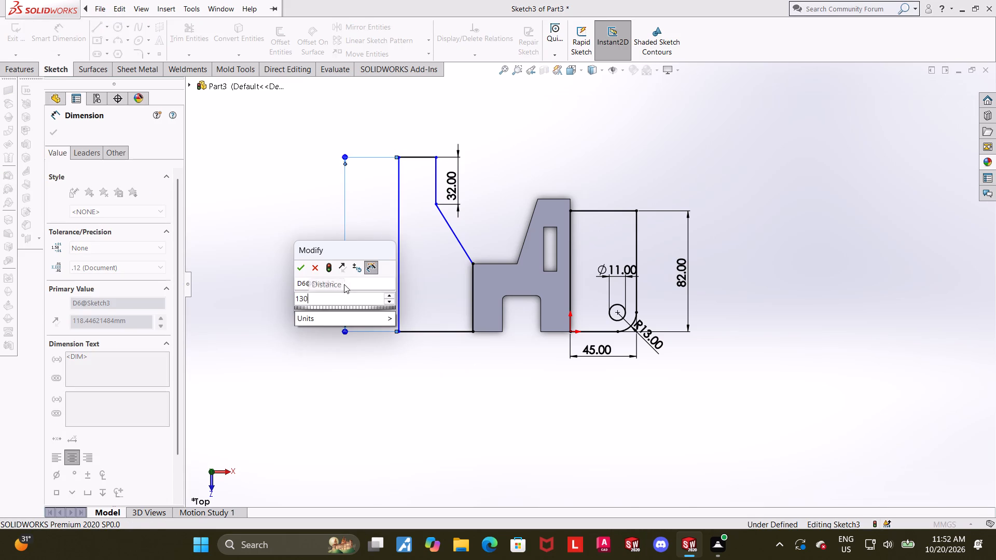
key(Return)
key(Escape)
click(448, 423)
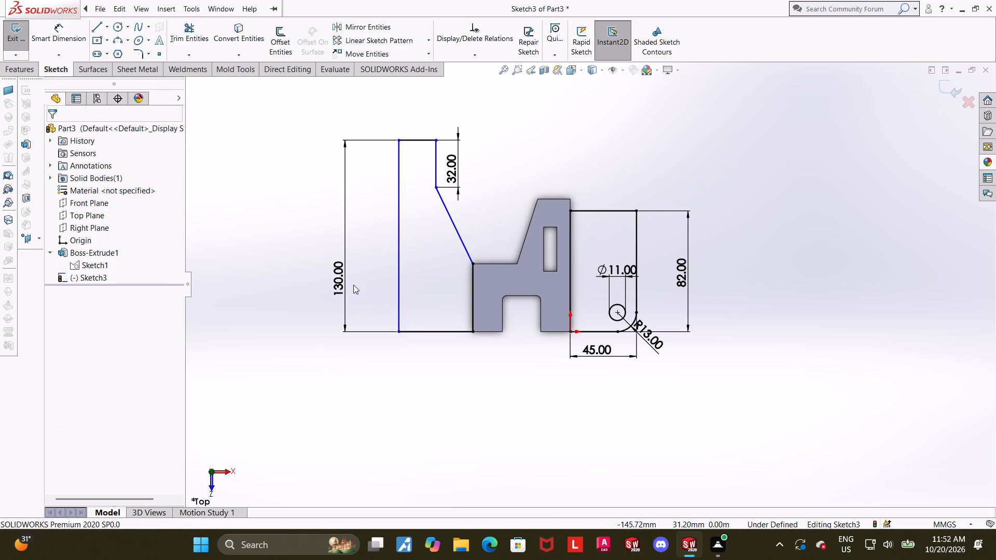
Give the 130 mm height dimension a bilateral tolerance of +0.10 mm and -0.10 mm.
double_click(338, 279)
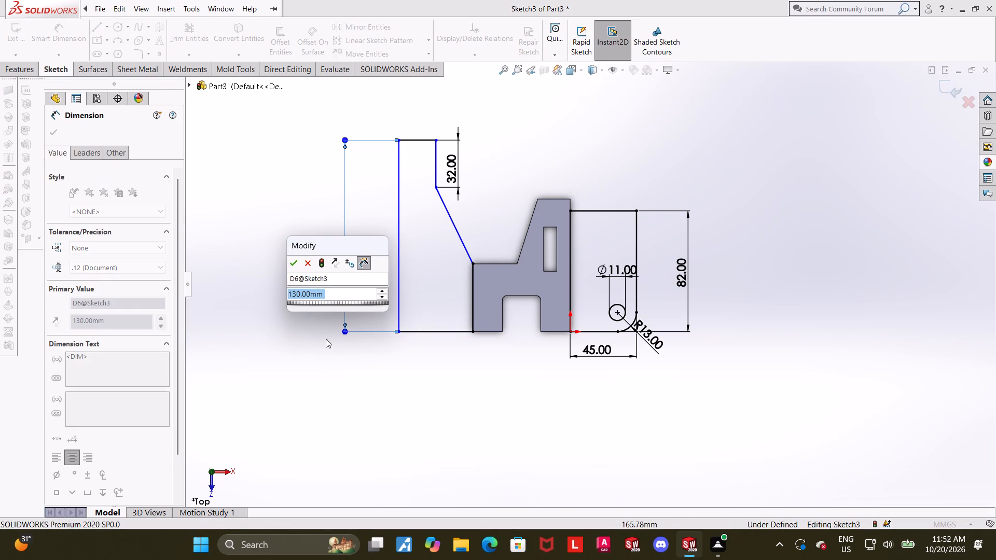
click(290, 265)
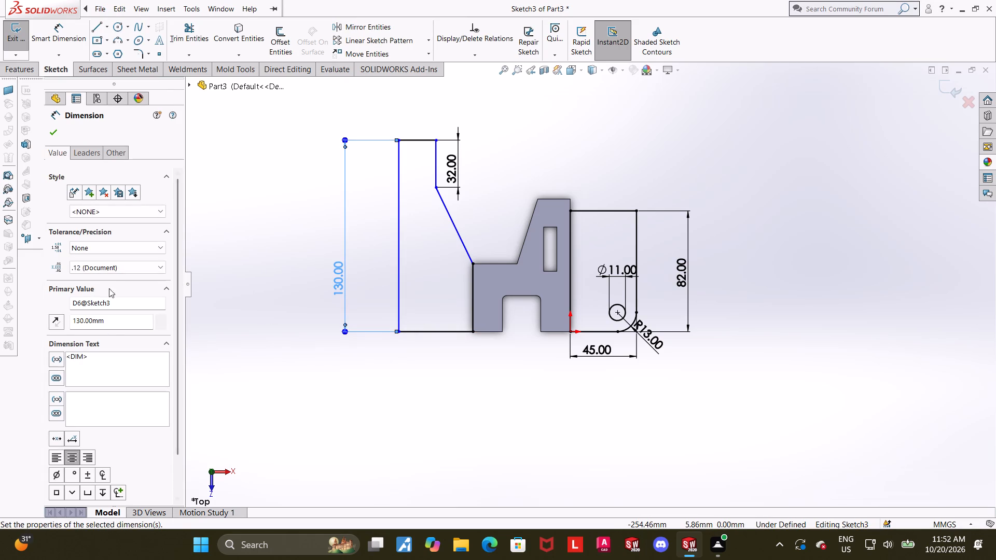
click(106, 250)
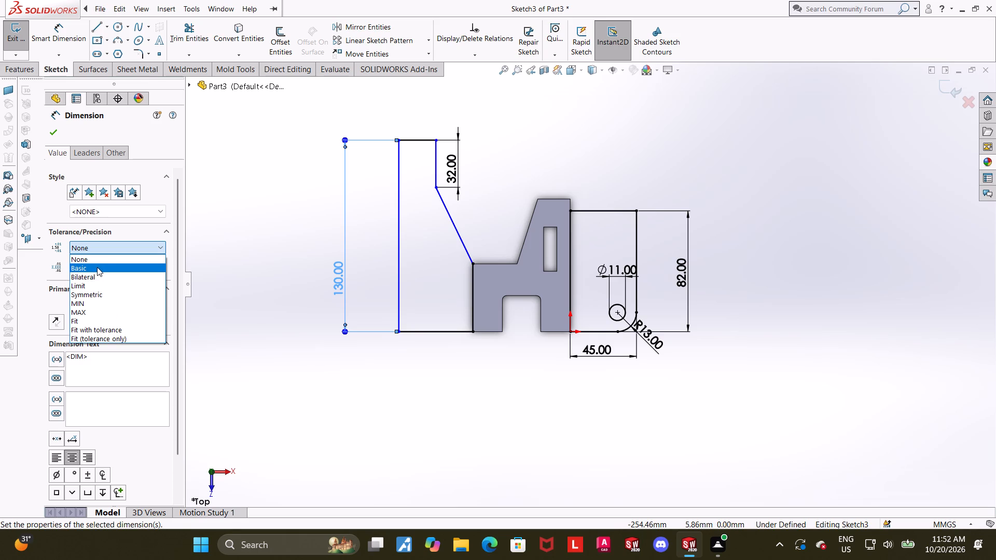
click(97, 273)
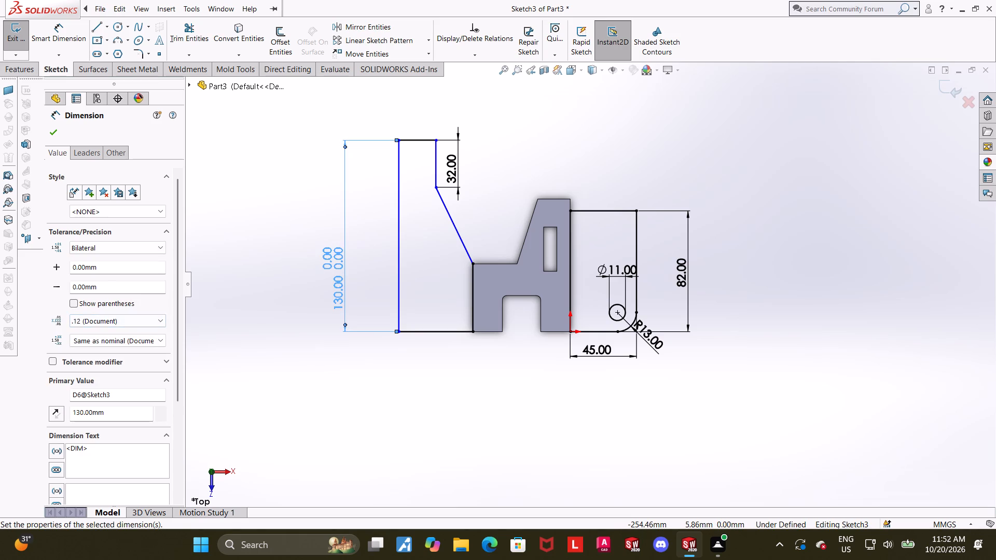
click(81, 270)
key(BackSpace)
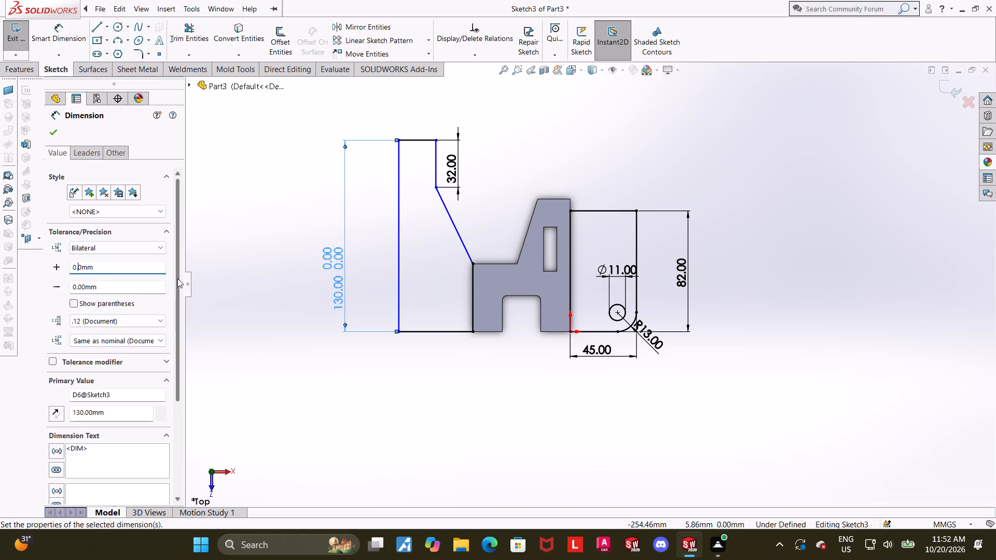
key(1)
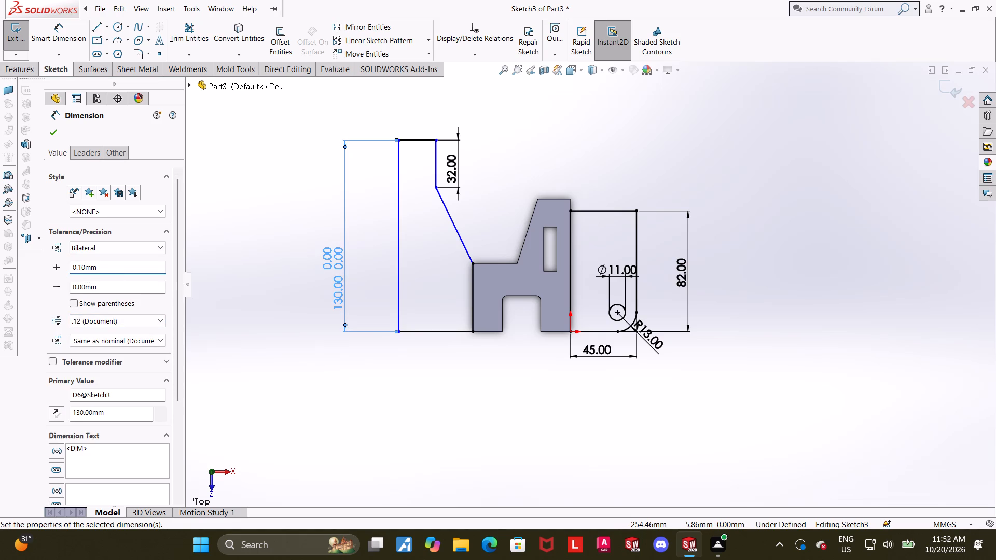
click(80, 286)
key(BackSpace)
key(1)
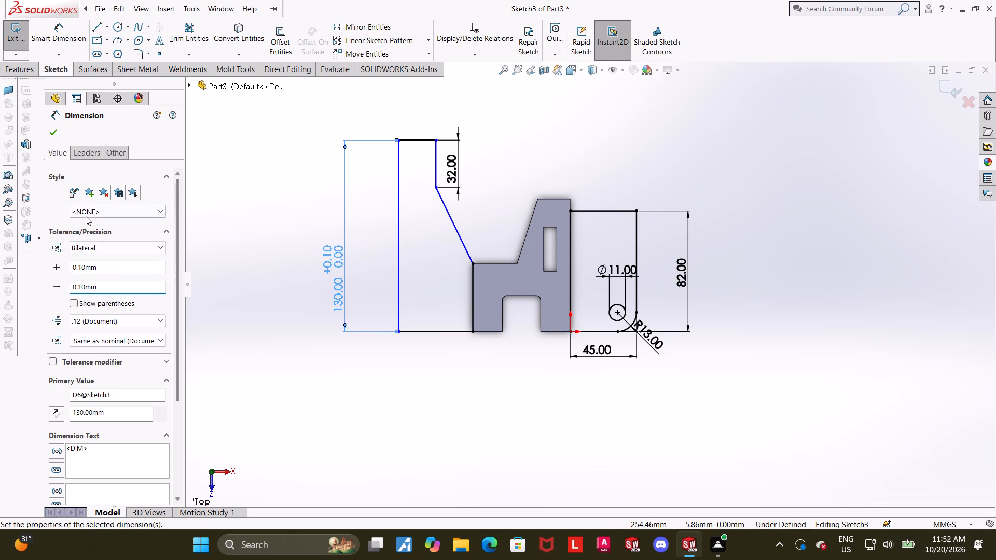
click(57, 134)
click(265, 317)
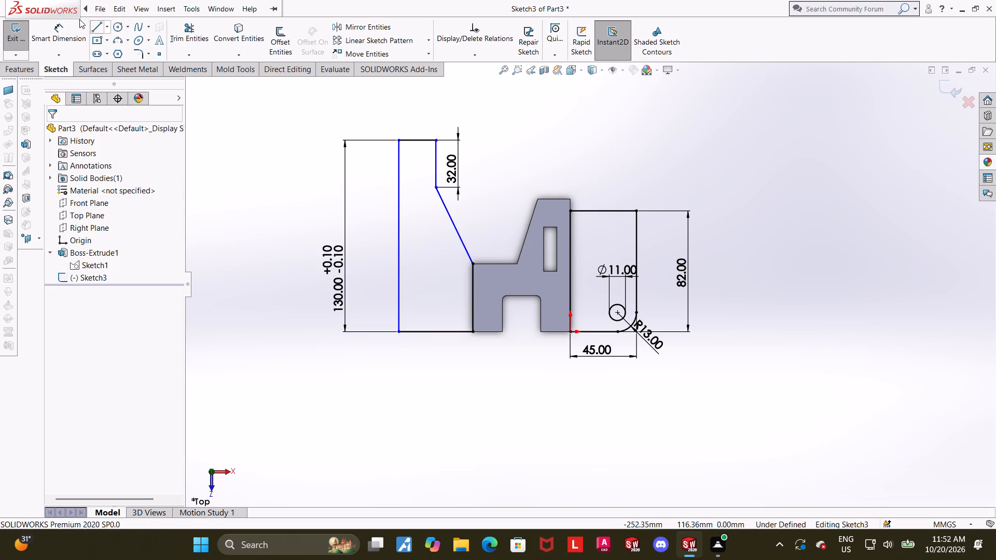
Dimension the six-line profile's bottom horizontal line and set its length to 37 mm.
click(76, 27)
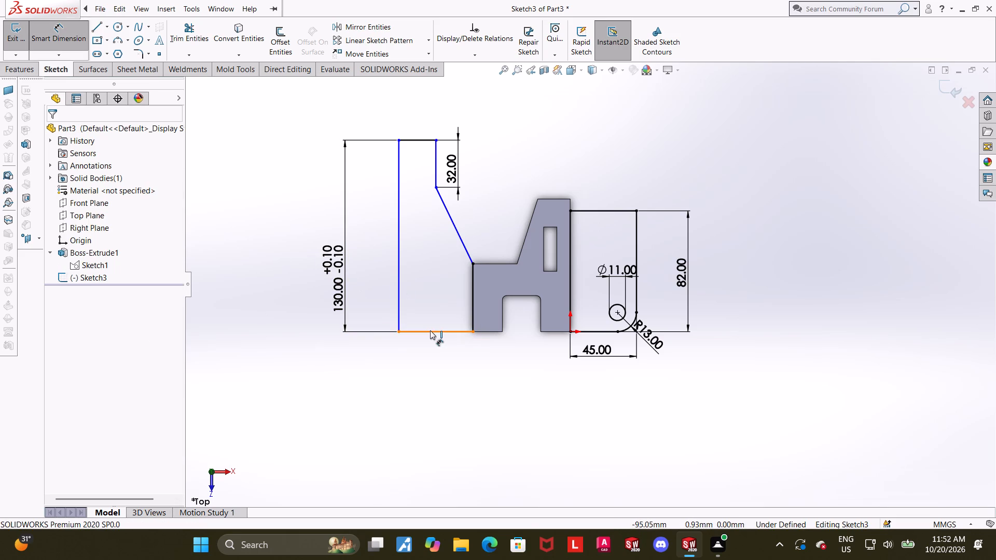
click(430, 330)
click(431, 368)
text(37)
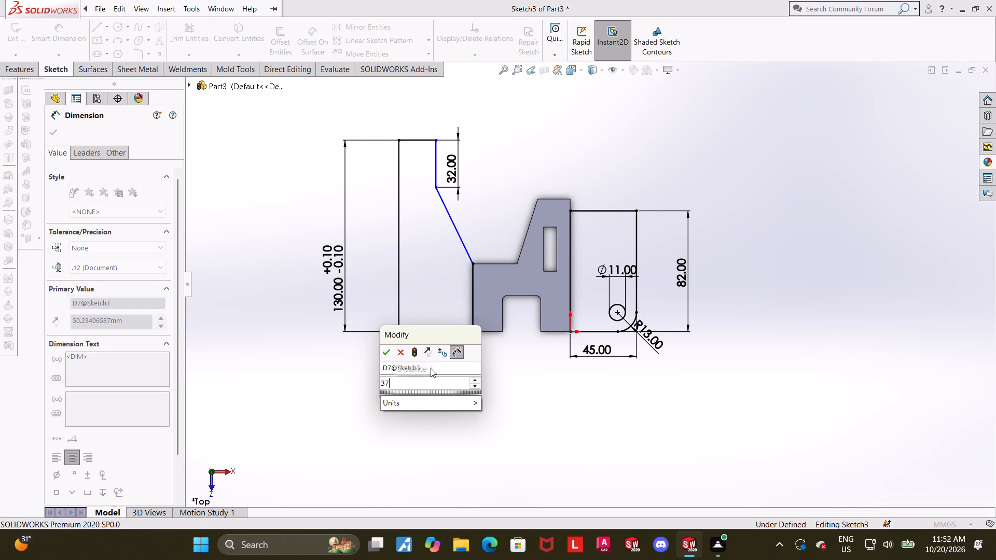
key(Return)
key(Escape)
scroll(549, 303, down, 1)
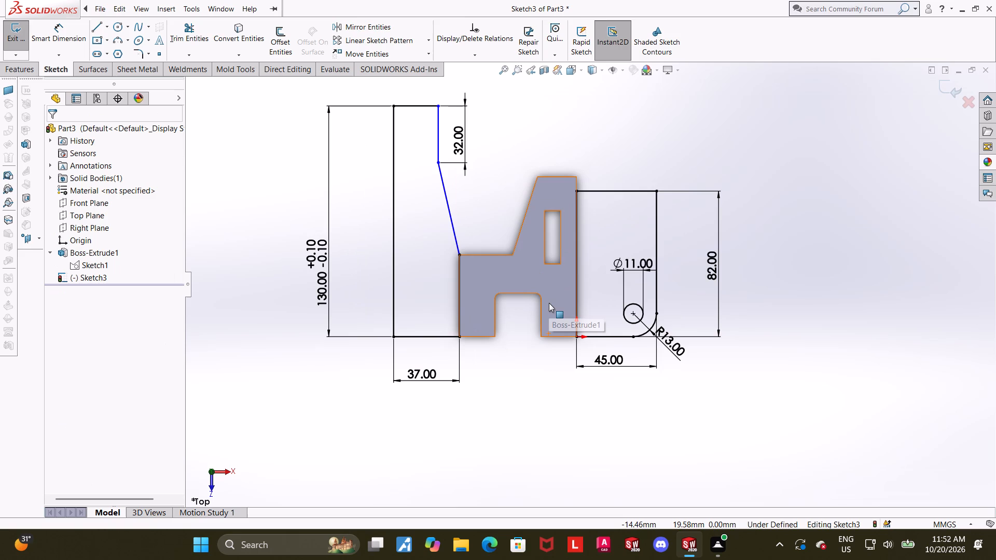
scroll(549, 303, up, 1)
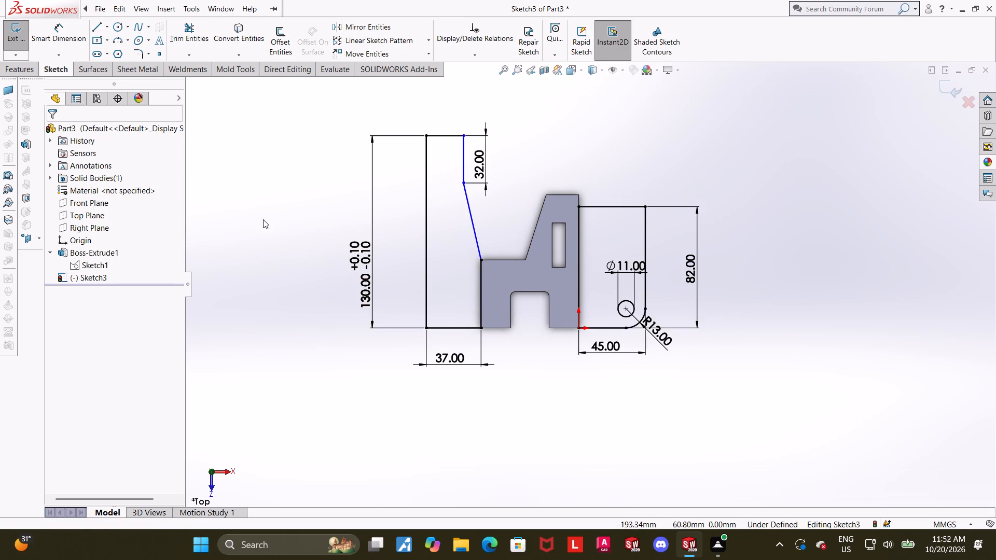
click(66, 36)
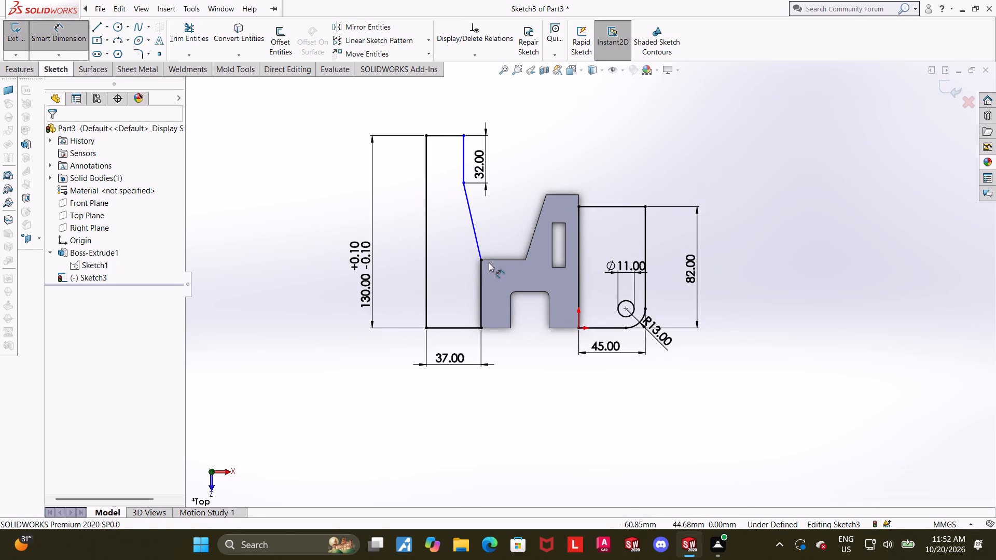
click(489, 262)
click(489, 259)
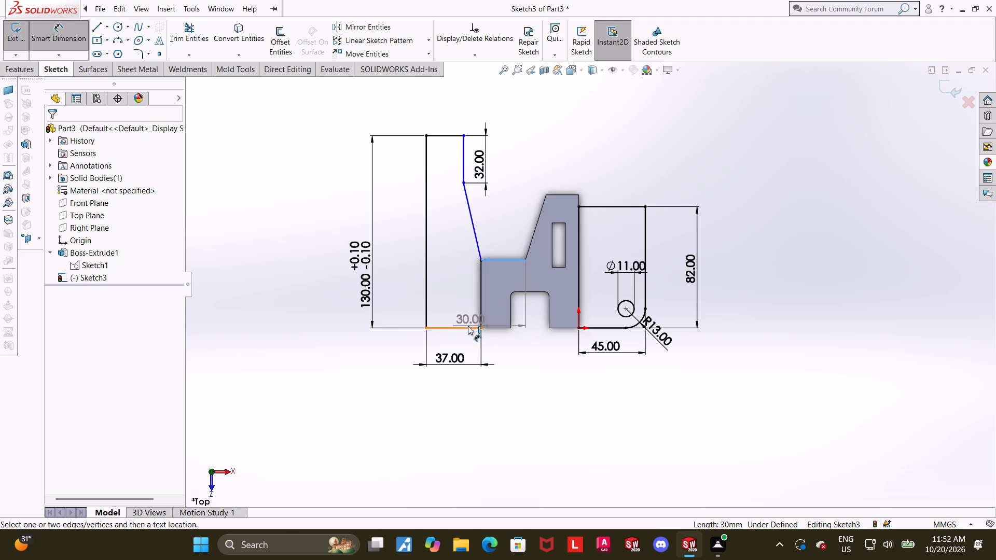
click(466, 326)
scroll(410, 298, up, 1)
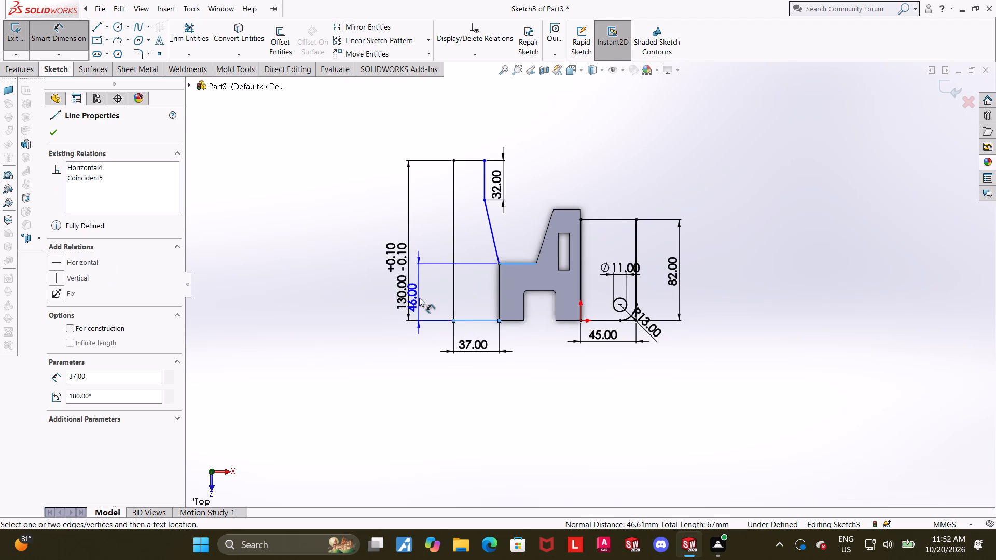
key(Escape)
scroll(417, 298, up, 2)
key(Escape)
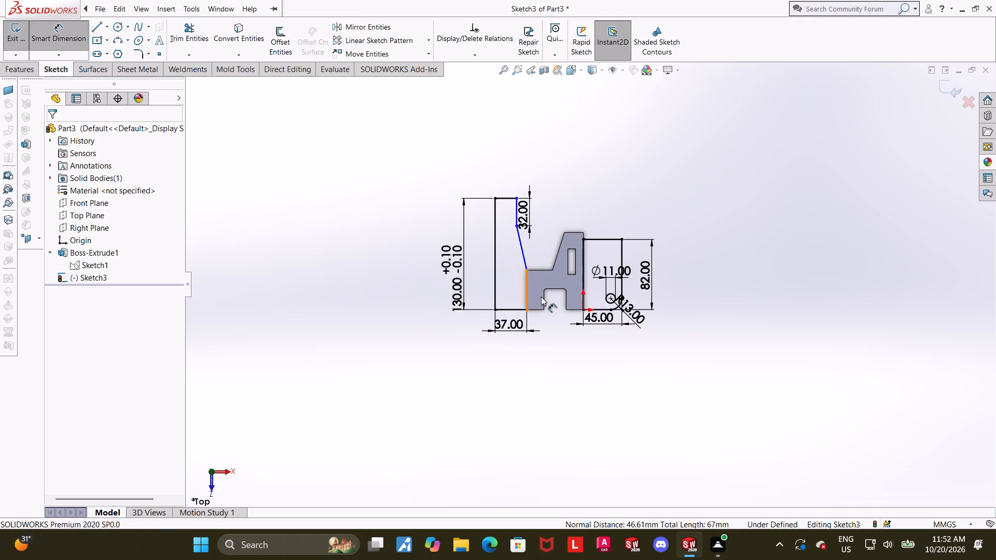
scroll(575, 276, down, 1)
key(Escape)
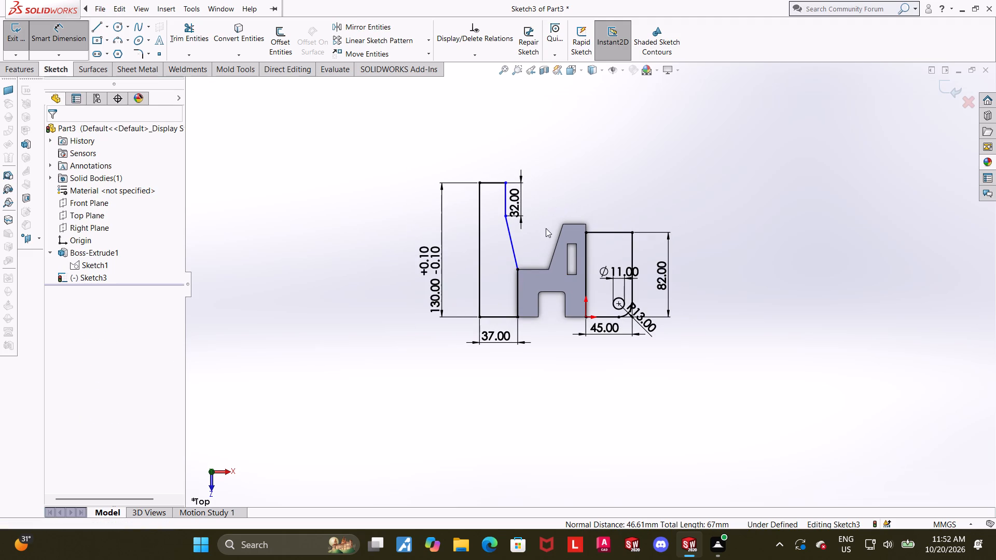
Dimension the six-line profile's top horizontal line and set its width to 20 mm.
scroll(546, 234, down, 1)
scroll(546, 234, up, 2)
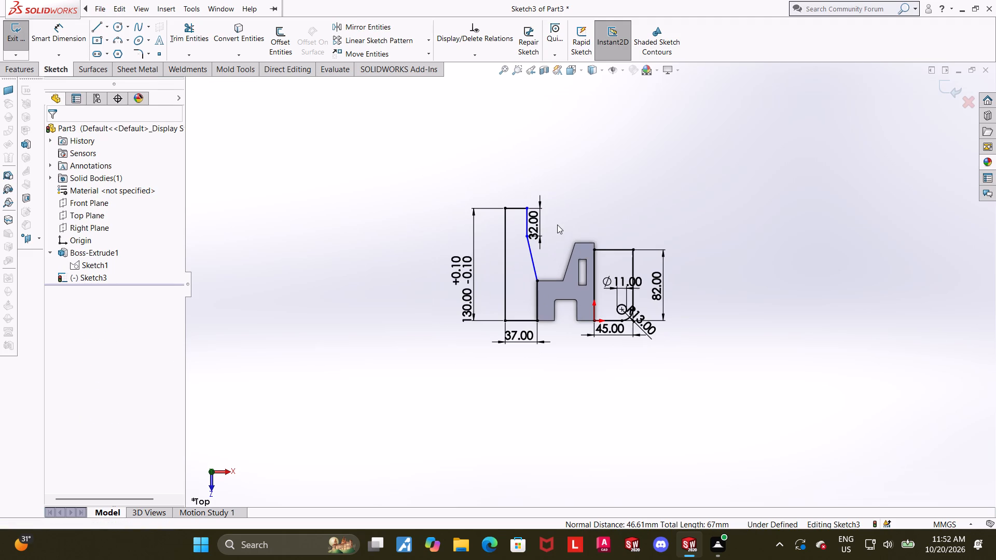
scroll(552, 221, down, 1)
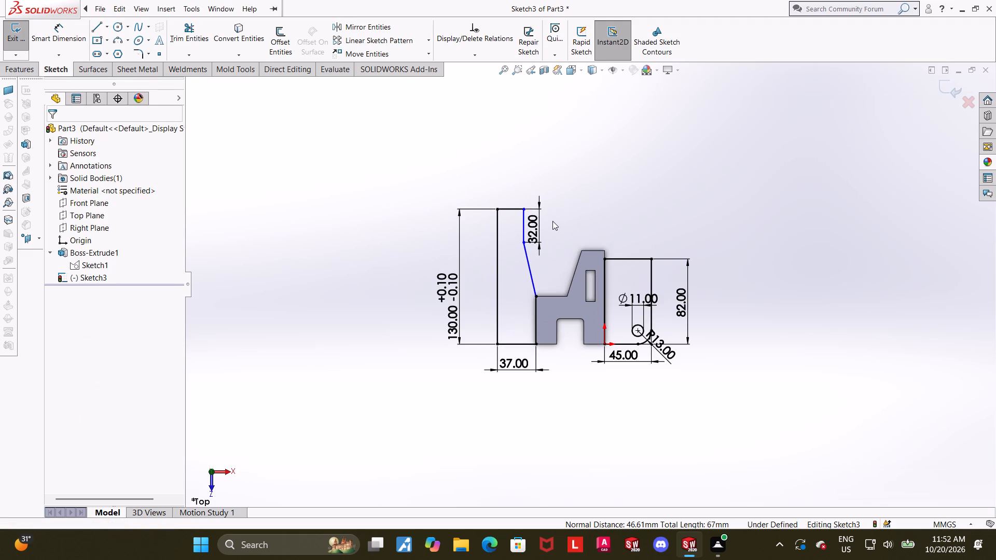
scroll(557, 207, down, 3)
click(60, 39)
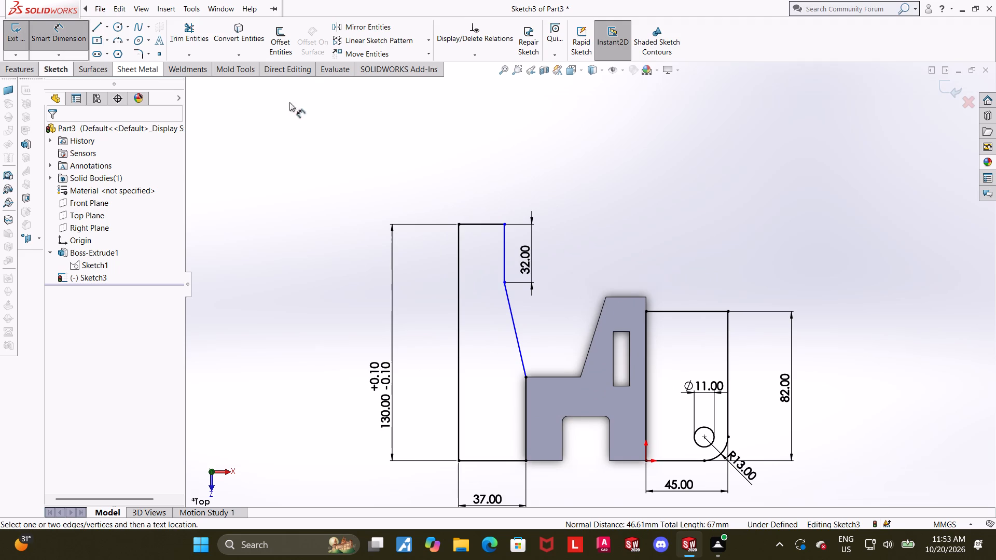
click(473, 226)
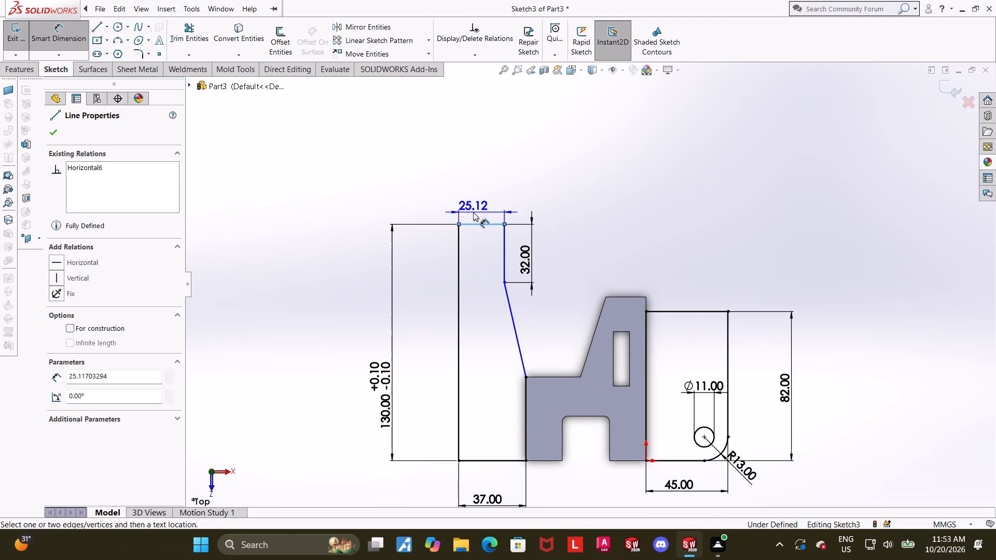
click(473, 211)
text(20)
key(Return)
key(Escape)
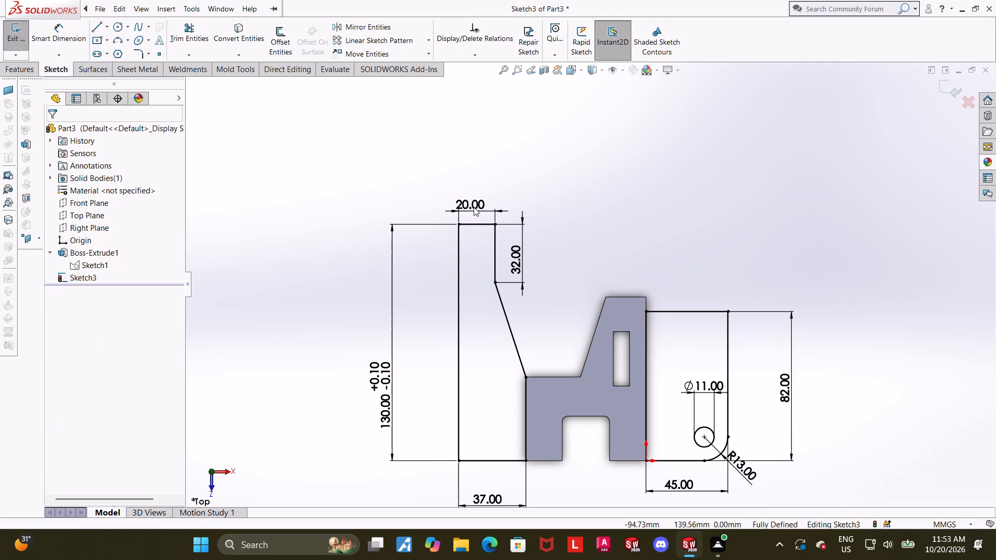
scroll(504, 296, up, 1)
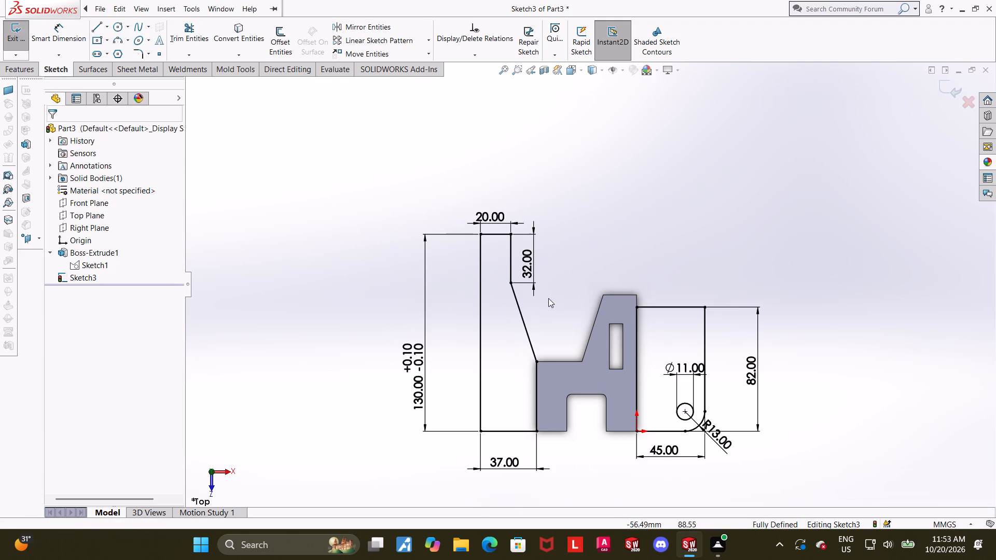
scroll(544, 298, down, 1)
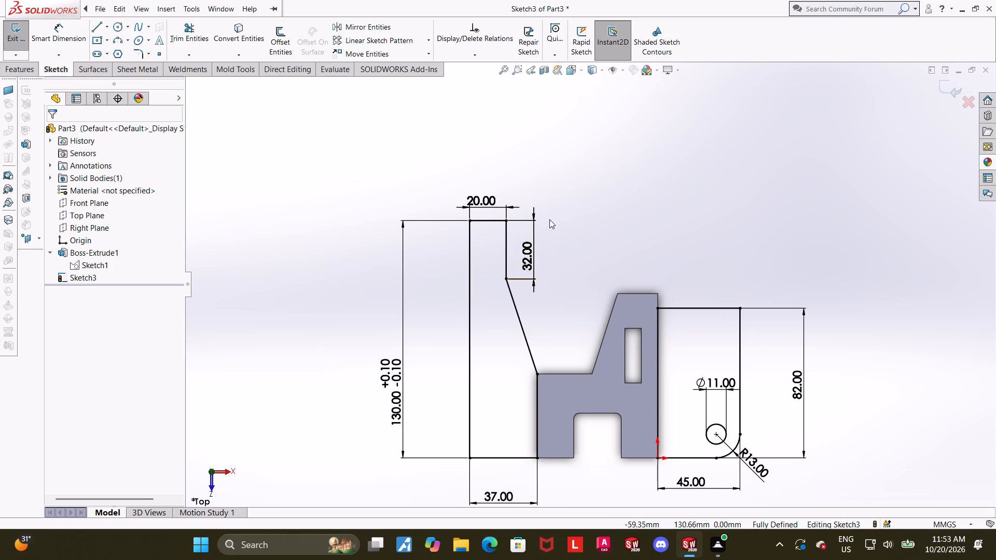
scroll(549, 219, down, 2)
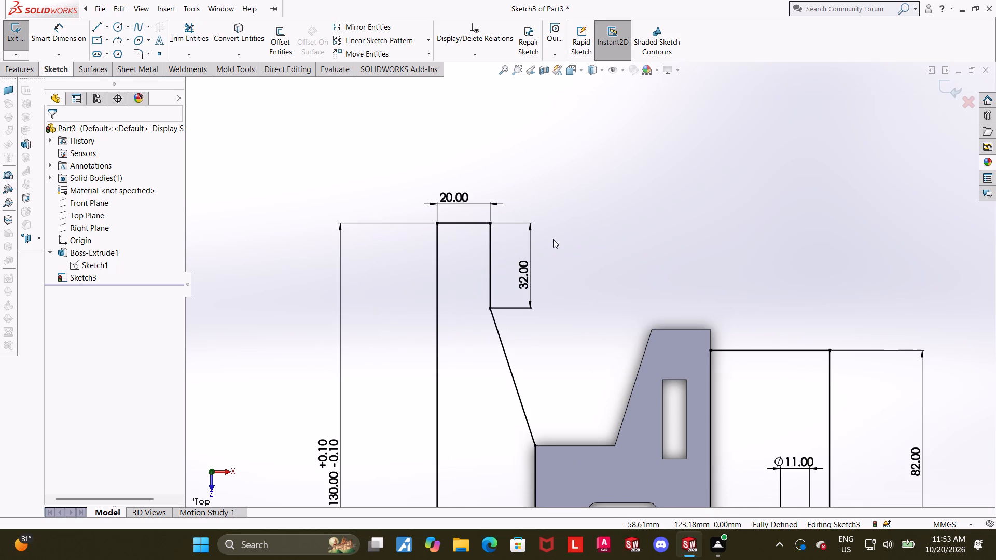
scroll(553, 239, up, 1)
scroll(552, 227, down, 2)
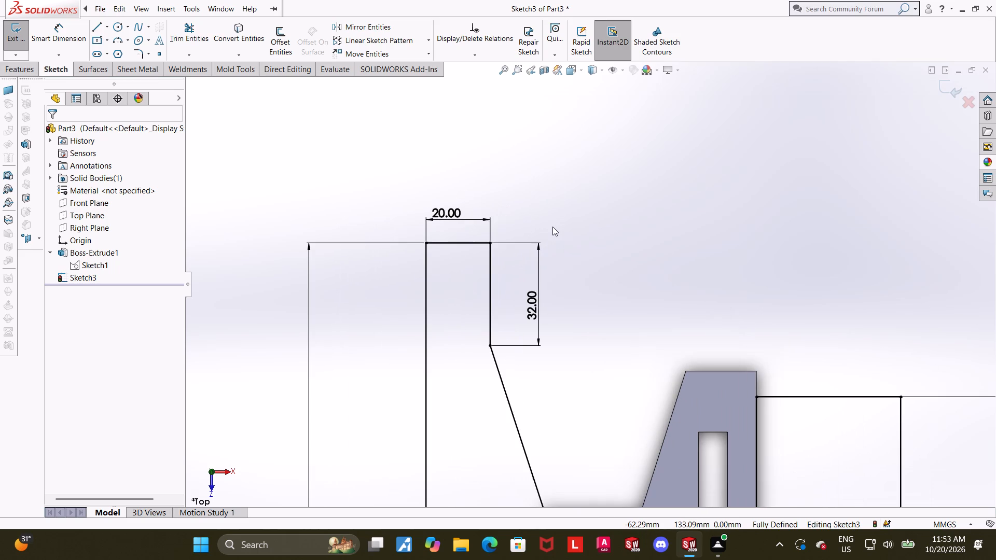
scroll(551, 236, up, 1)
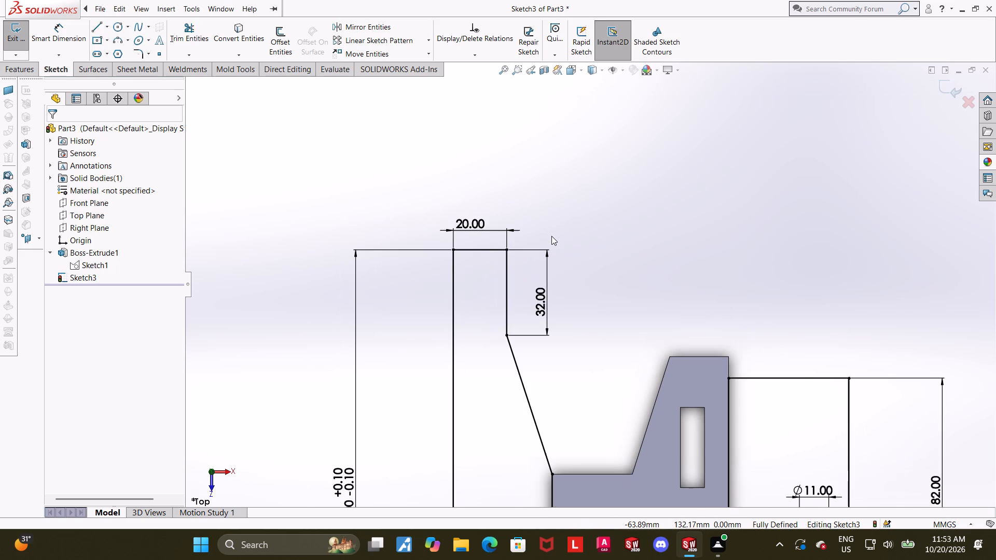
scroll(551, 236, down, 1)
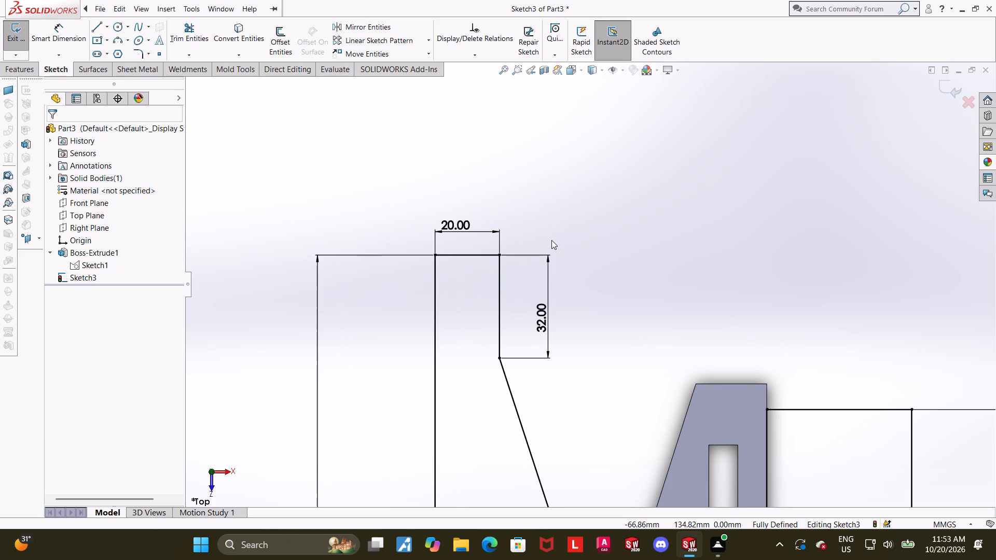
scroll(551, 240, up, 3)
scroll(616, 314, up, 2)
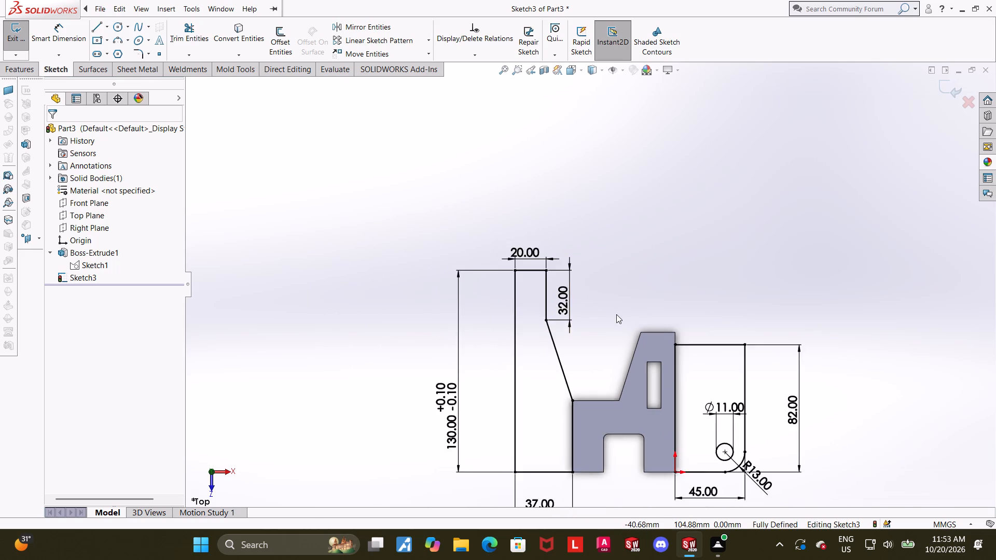
Close the Top Plane sketch and extrude both side profiles as a Mid Plane boss with a 6 mm depth.
scroll(657, 400, up, 2)
scroll(653, 407, down, 3)
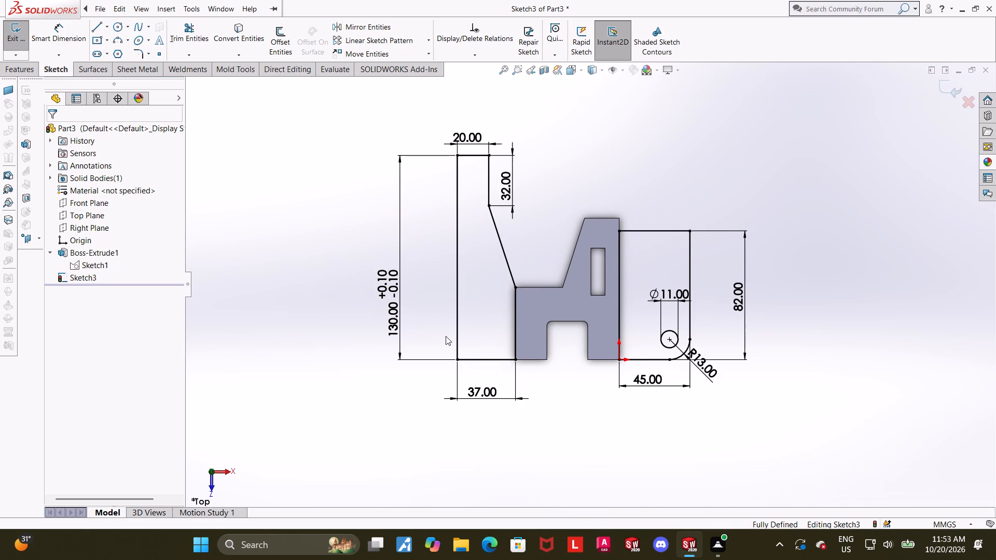
scroll(446, 336, up, 2)
scroll(727, 349, up, 1)
scroll(677, 262, down, 1)
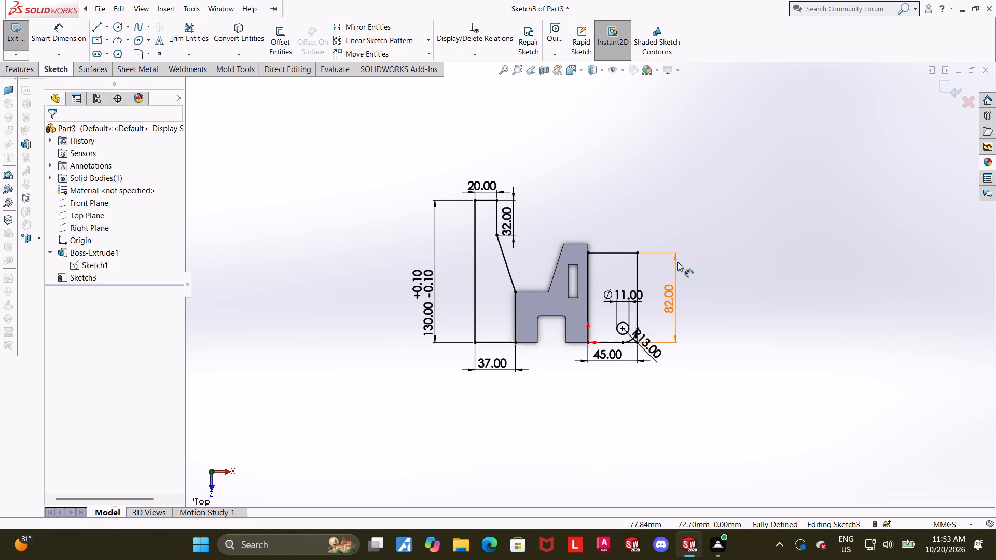
scroll(677, 262, down, 1)
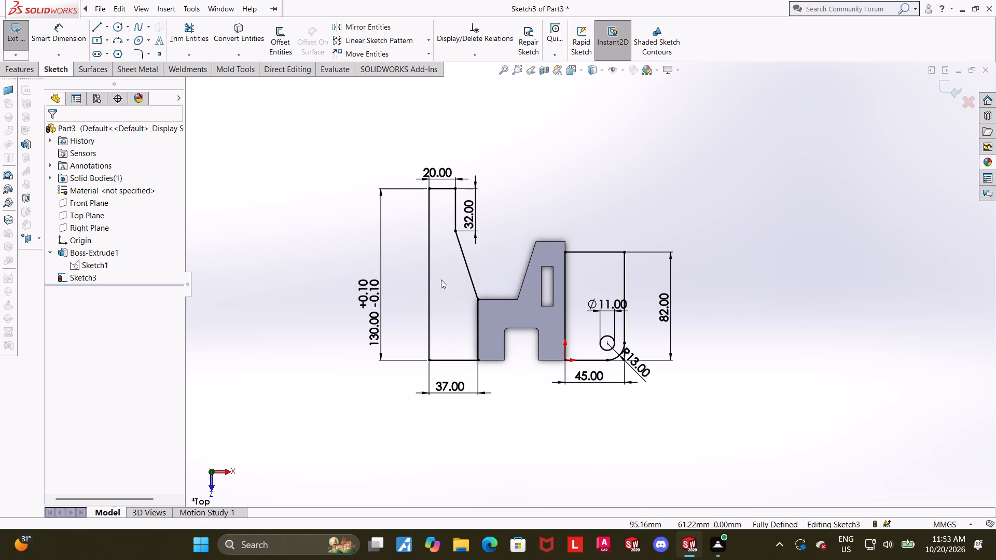
click(951, 86)
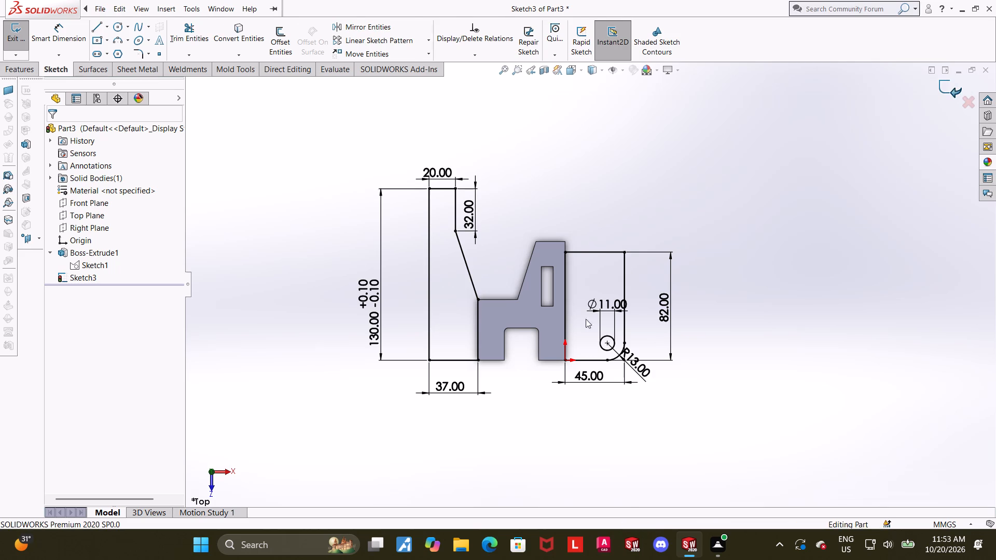
middle_drag(528, 347, 531, 259)
scroll(562, 231, down, 2)
click(27, 44)
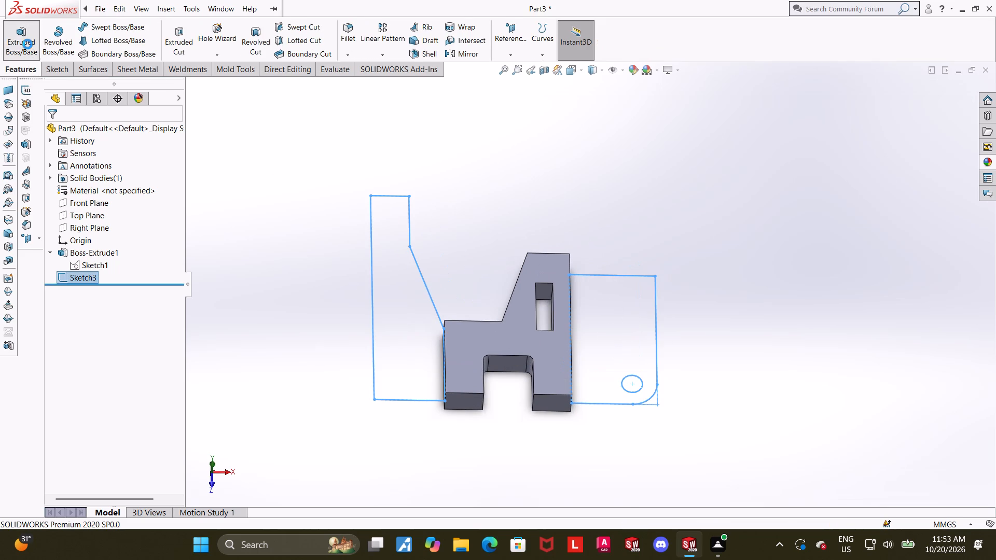
middle_drag(355, 288, 345, 290)
click(95, 208)
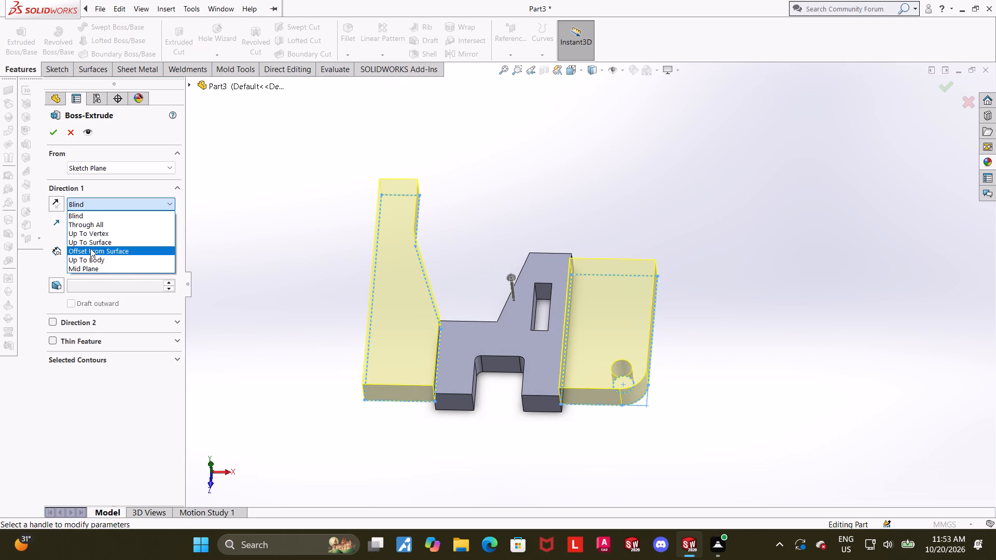
click(93, 266)
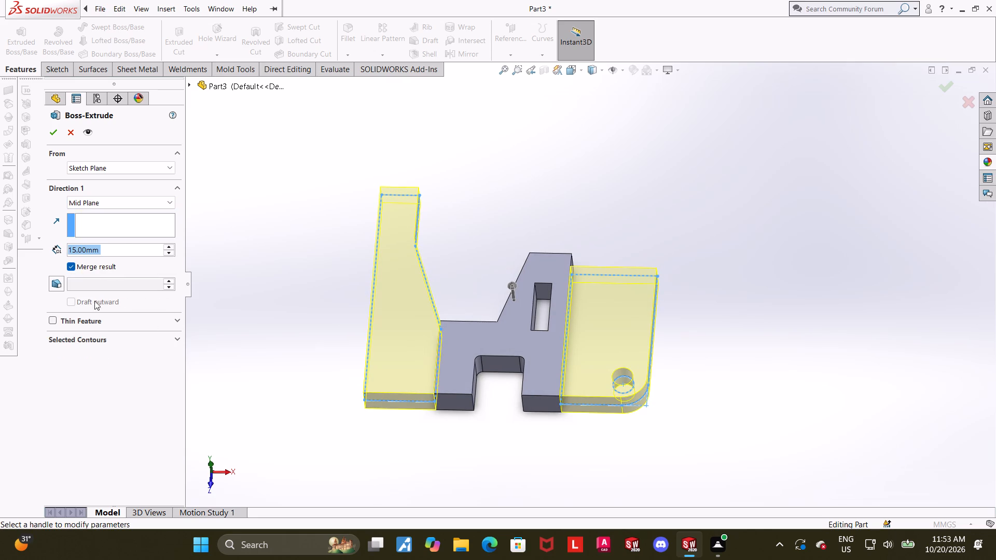
key(6)
key(Return)
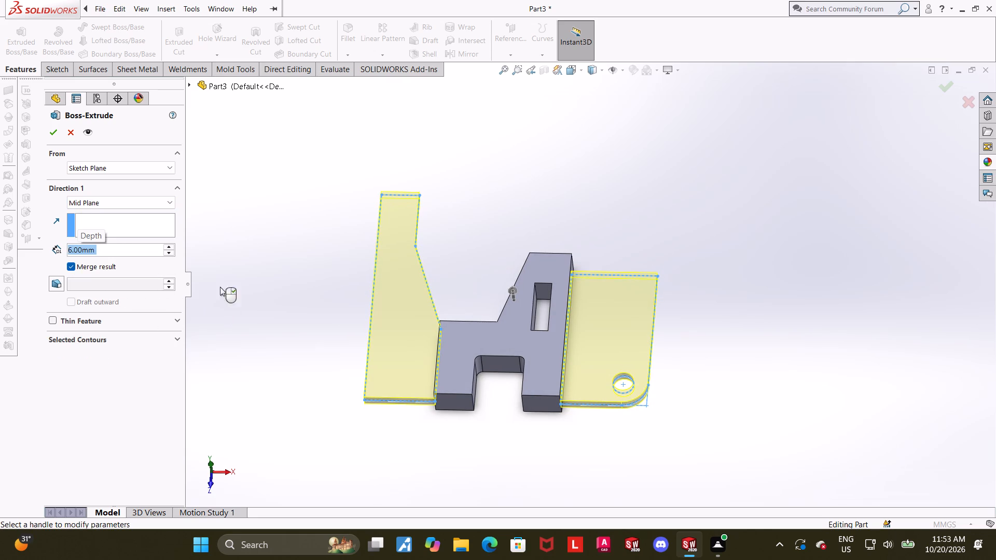
click(52, 130)
View the part from the front and measure between the top and bottom faces of the central slotted body.
middle_drag(356, 440, 354, 366)
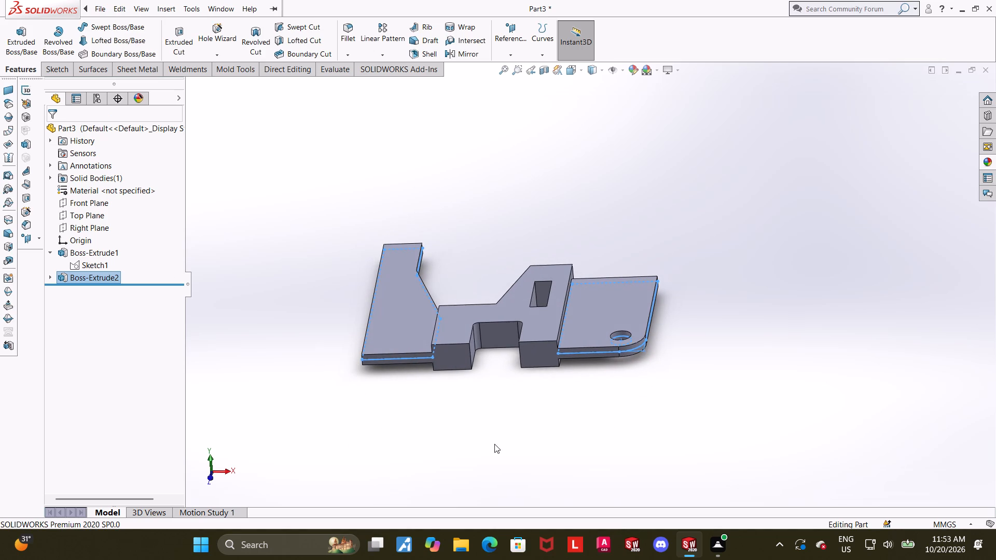
click(497, 444)
middle_drag(490, 454, 492, 389)
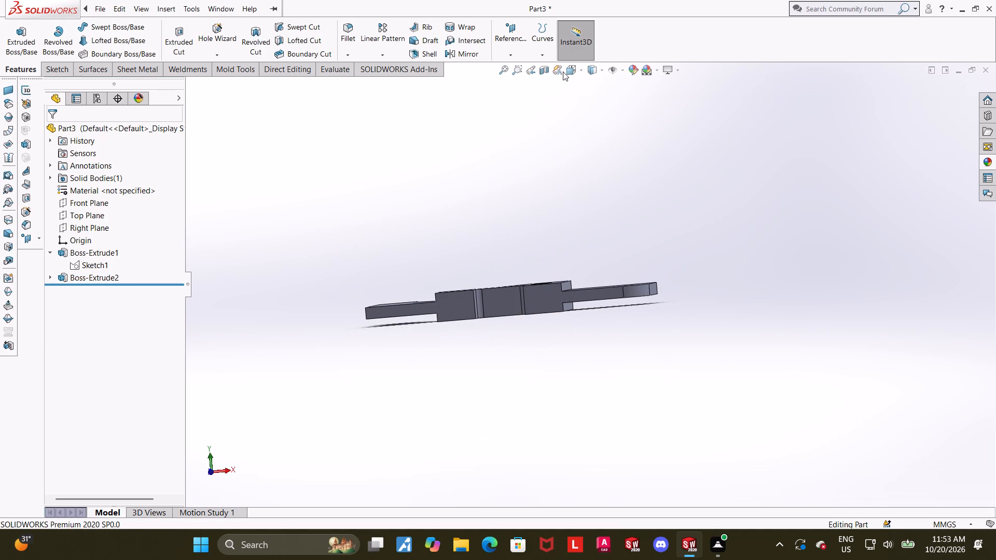
click(568, 72)
click(467, 392)
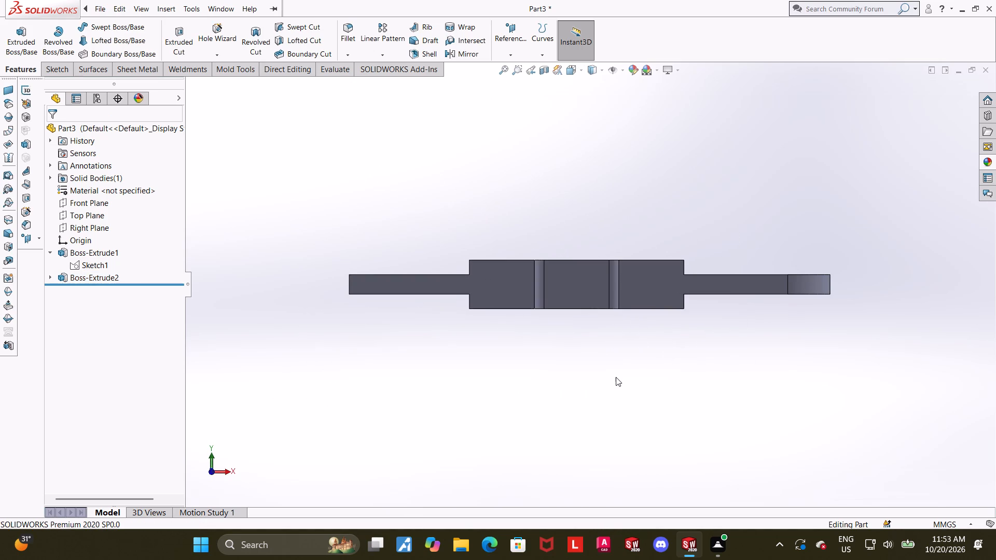
scroll(757, 337, down, 1)
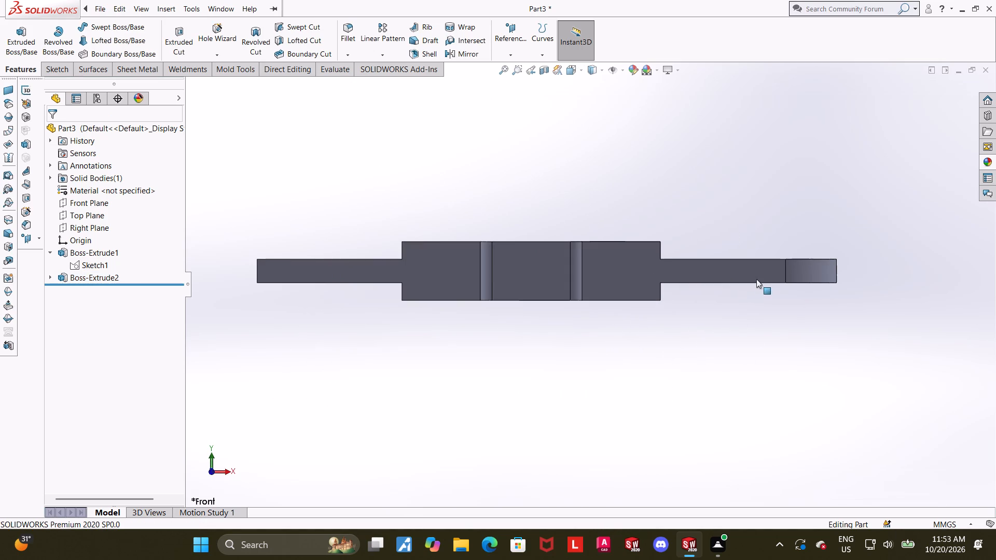
middle_drag(733, 276, 736, 330)
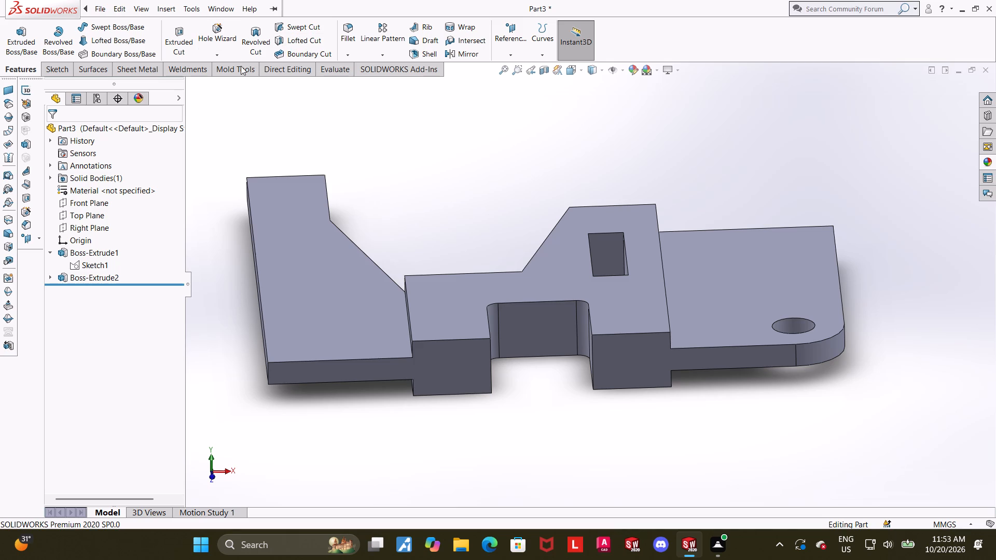
click(323, 67)
click(109, 45)
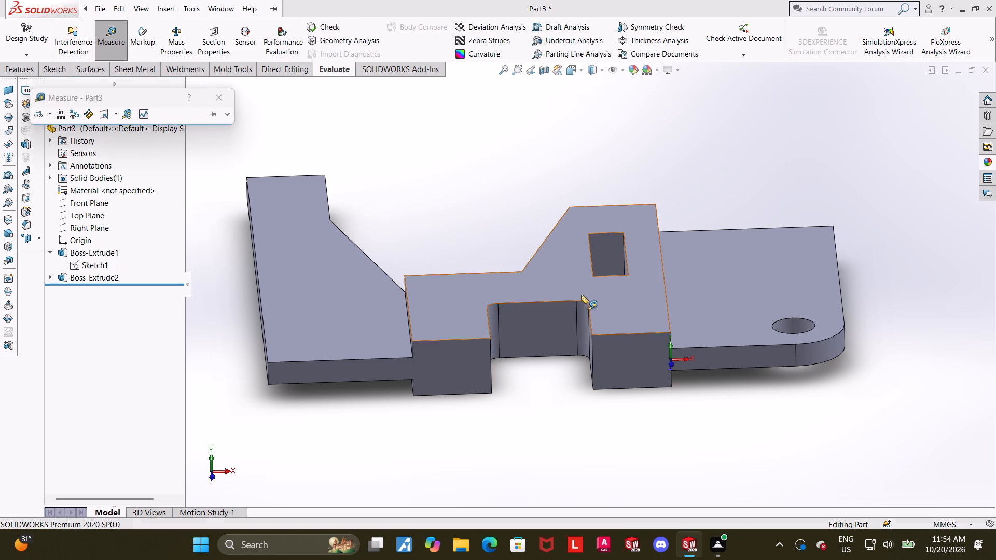
click(581, 295)
middle_drag(680, 376, 665, 240)
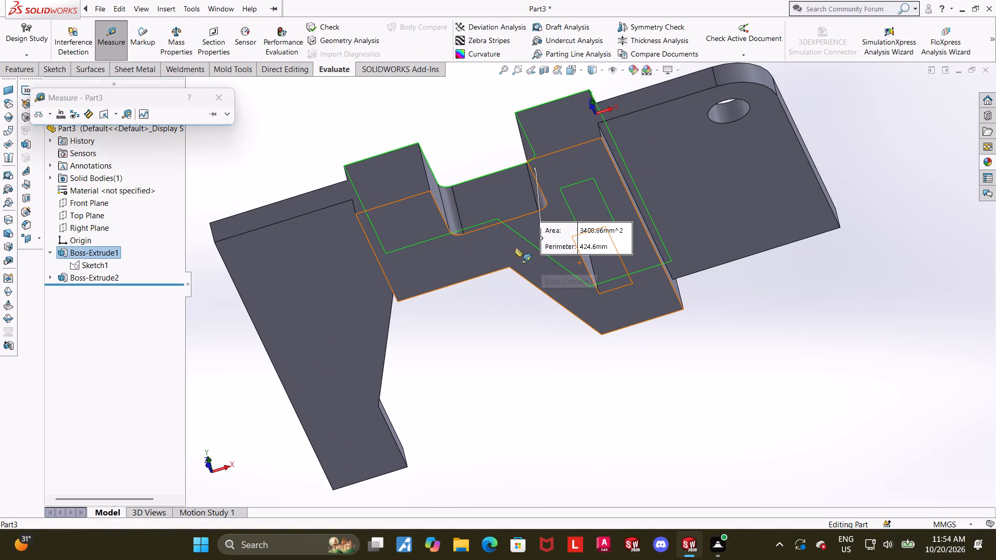
click(506, 241)
key(Escape)
Measure the thickness of the long tapered side arm between its top and bottom faces.
middle_drag(470, 216, 475, 314)
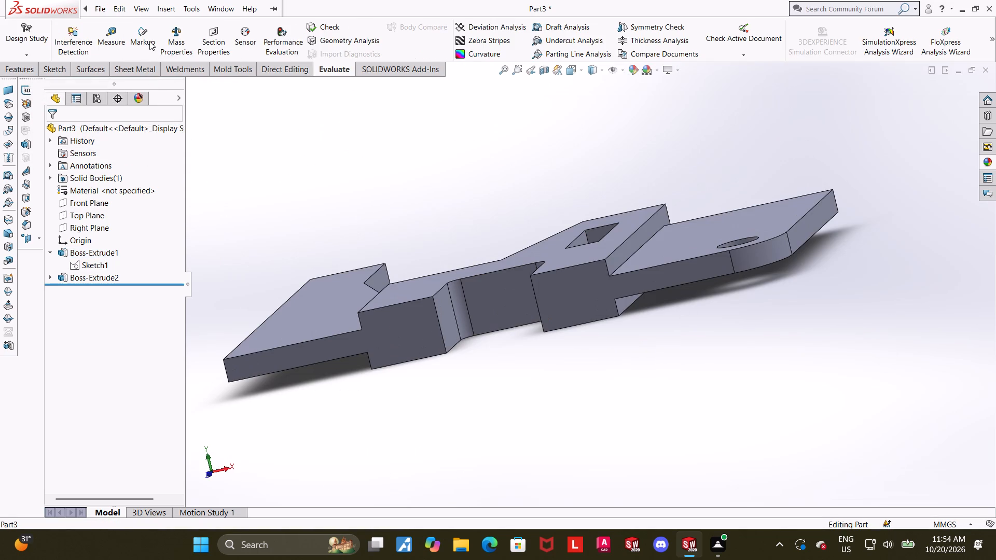
click(116, 32)
click(326, 327)
middle_drag(333, 368, 329, 255)
click(310, 304)
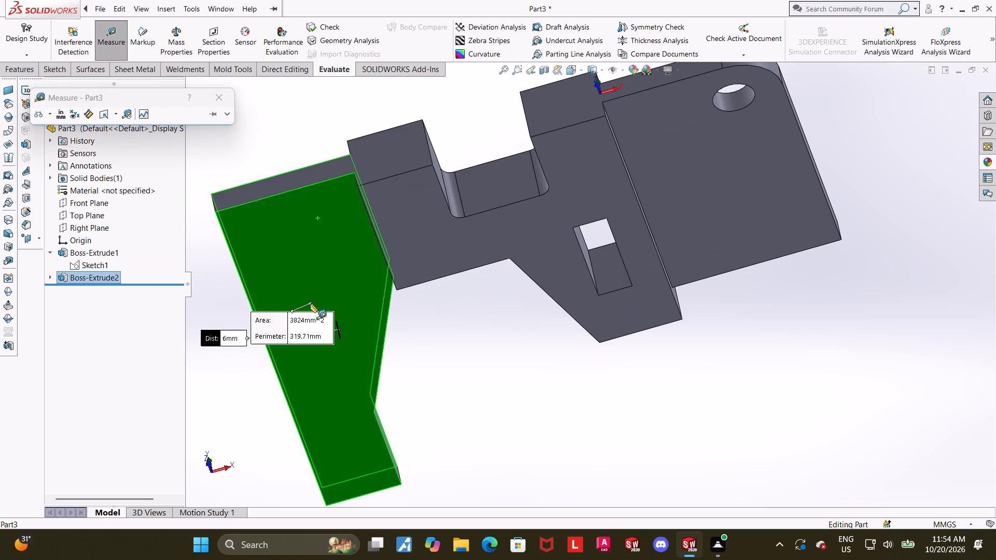
middle_drag(430, 309, 431, 381)
key(Escape)
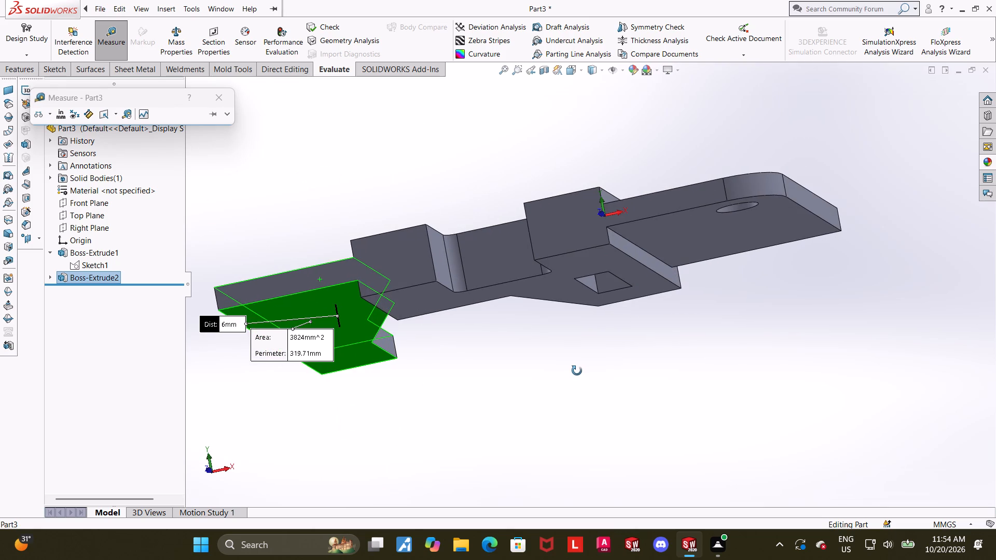
Examine the side plate with the round hole and its outer edge face from several angles.
middle_drag(576, 371, 576, 446)
middle_drag(645, 382, 645, 395)
click(803, 381)
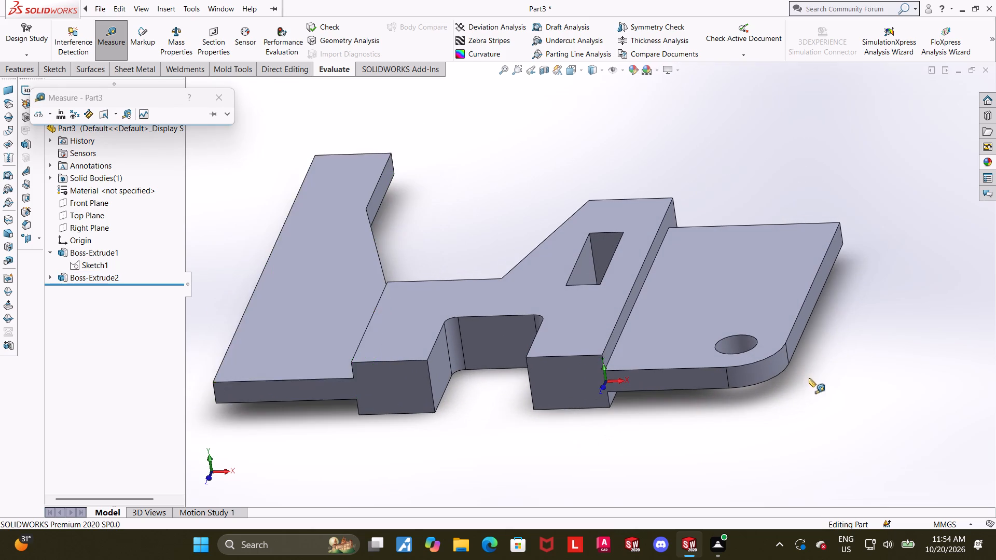
scroll(810, 377, up, 3)
scroll(851, 319, down, 1)
middle_drag(847, 319, 752, 362)
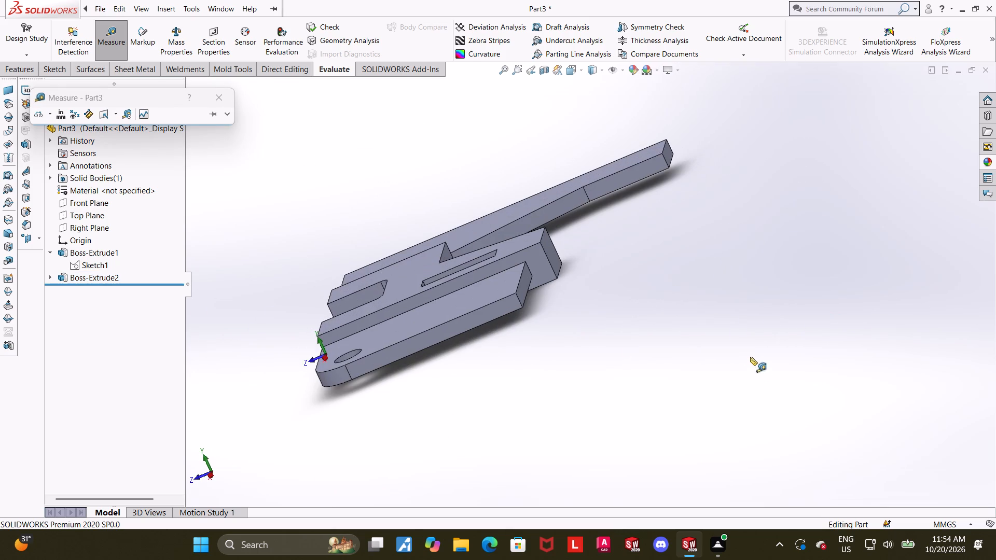
middle_drag(513, 320, 520, 388)
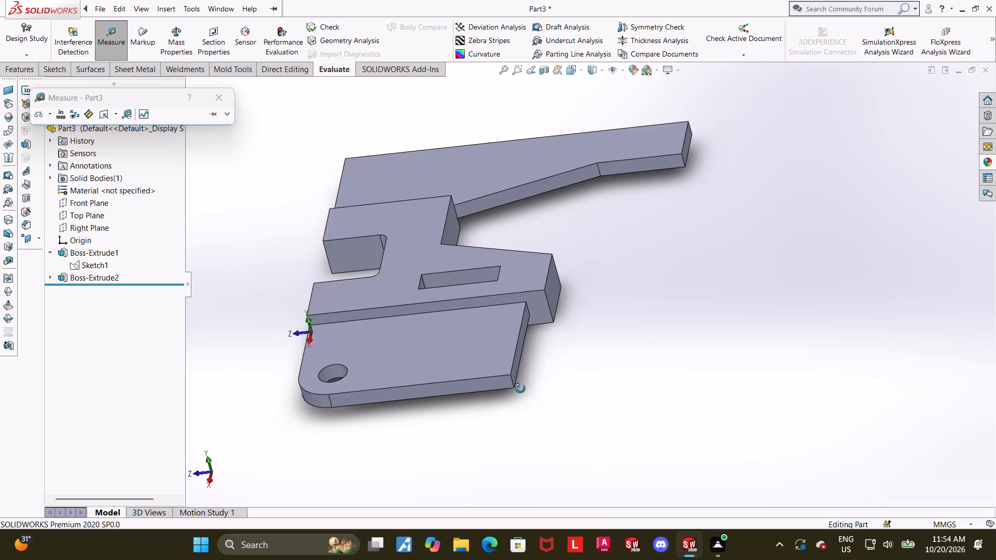
middle_drag(520, 388, 523, 384)
click(500, 383)
key(Escape)
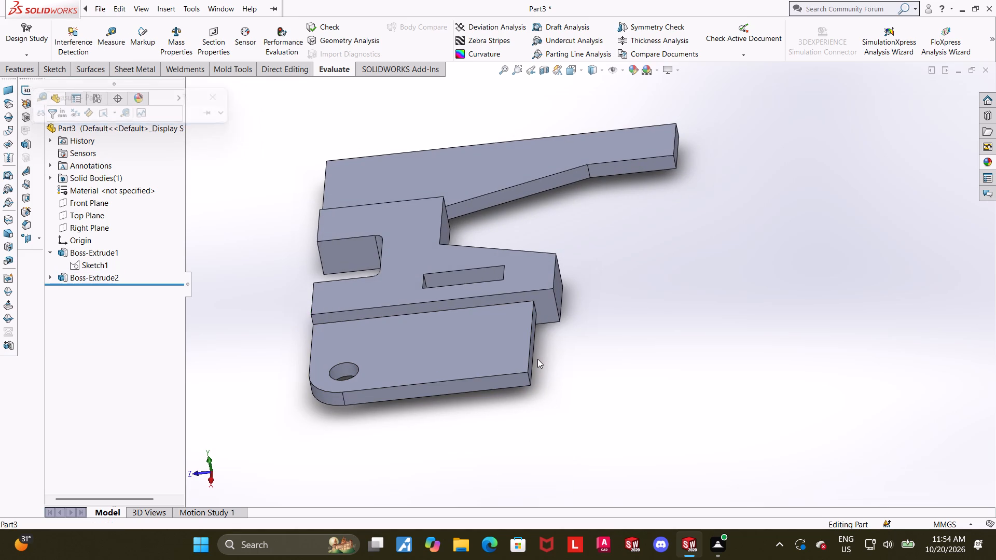
key(Escape)
Start a new sketch on the long outer edge face of the holed side plate, viewed normal to the sketch.
click(29, 69)
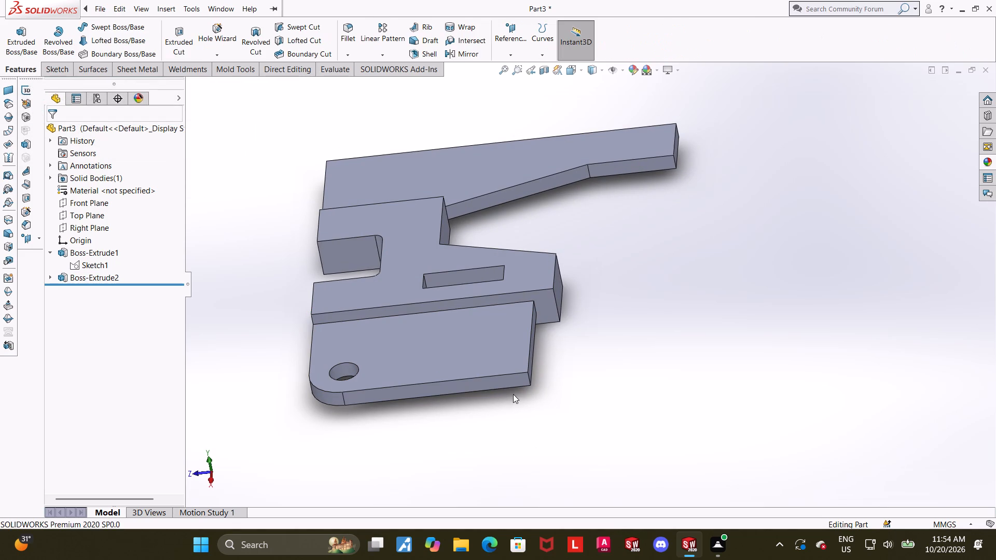
click(512, 385)
click(558, 358)
click(86, 291)
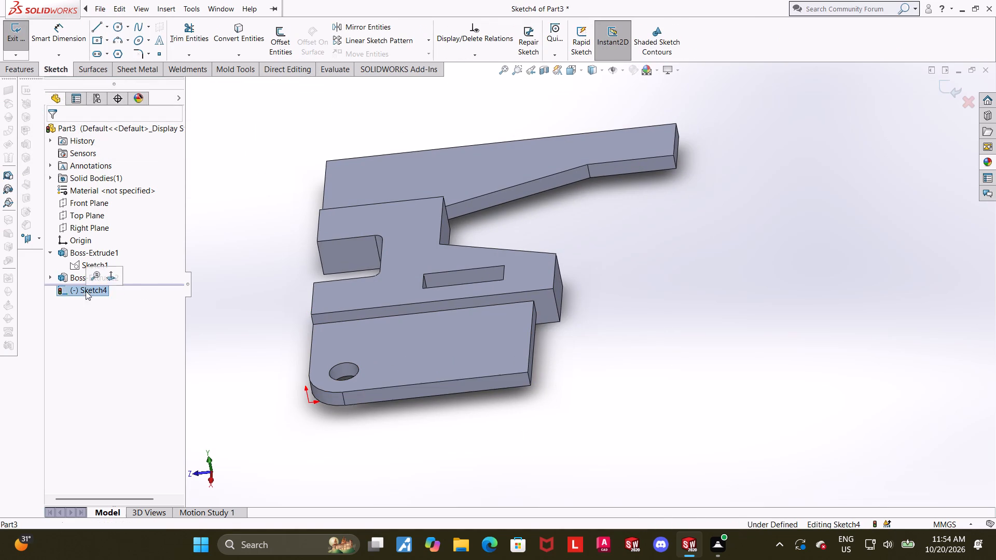
click(113, 280)
scroll(681, 361, up, 2)
scroll(743, 287, down, 3)
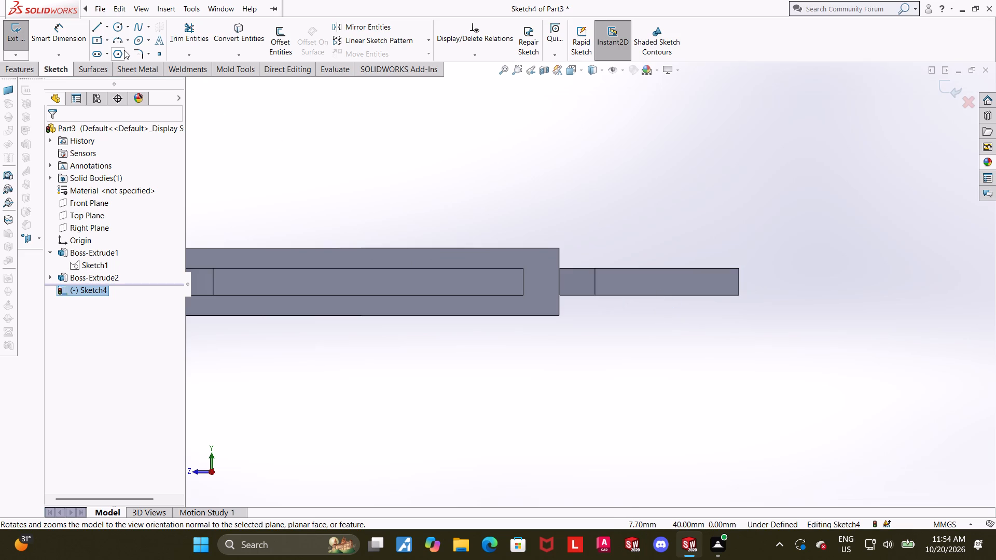
Sketch a closed rectangle of lines, about 64 mm long and 22.5 mm high, overlapping the central body and the long arm's end region.
click(99, 28)
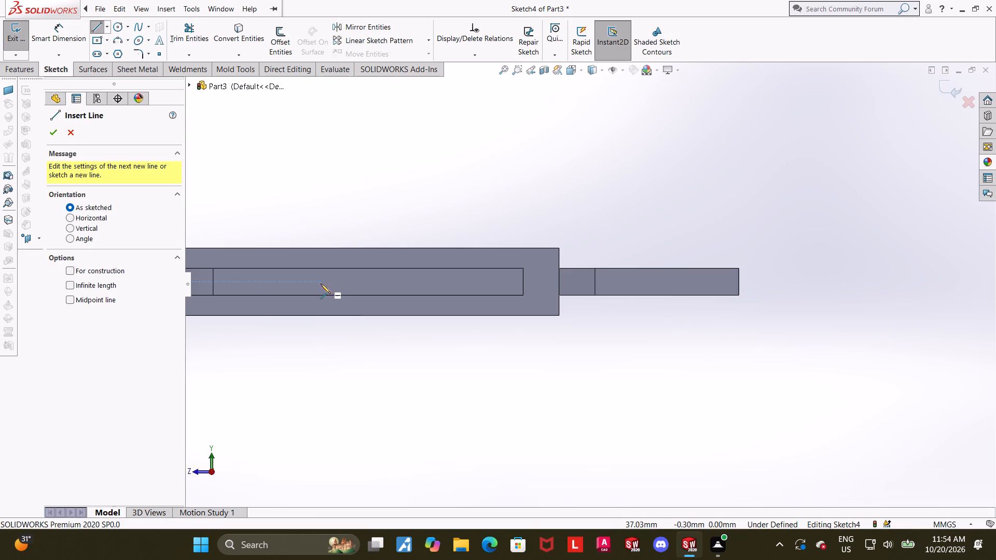
click(409, 284)
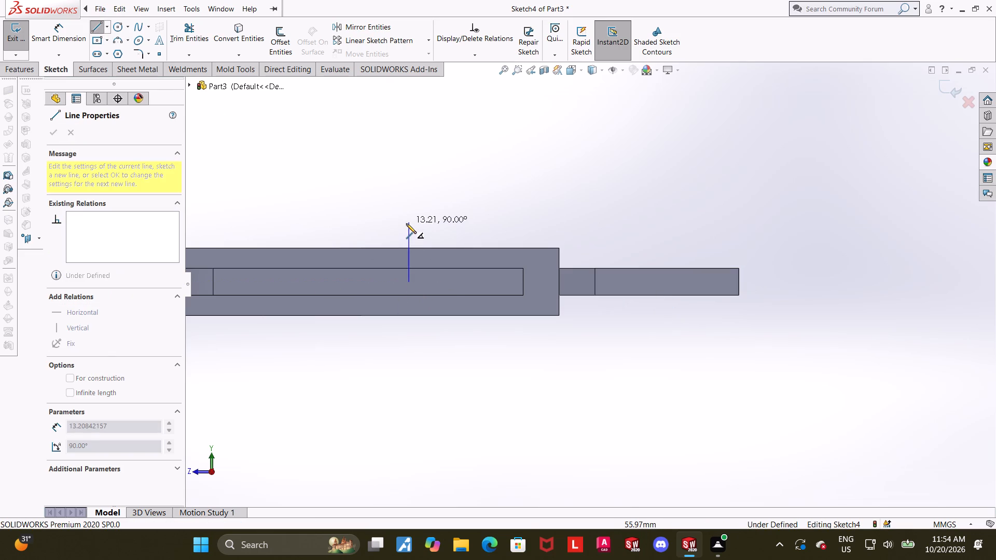
click(406, 228)
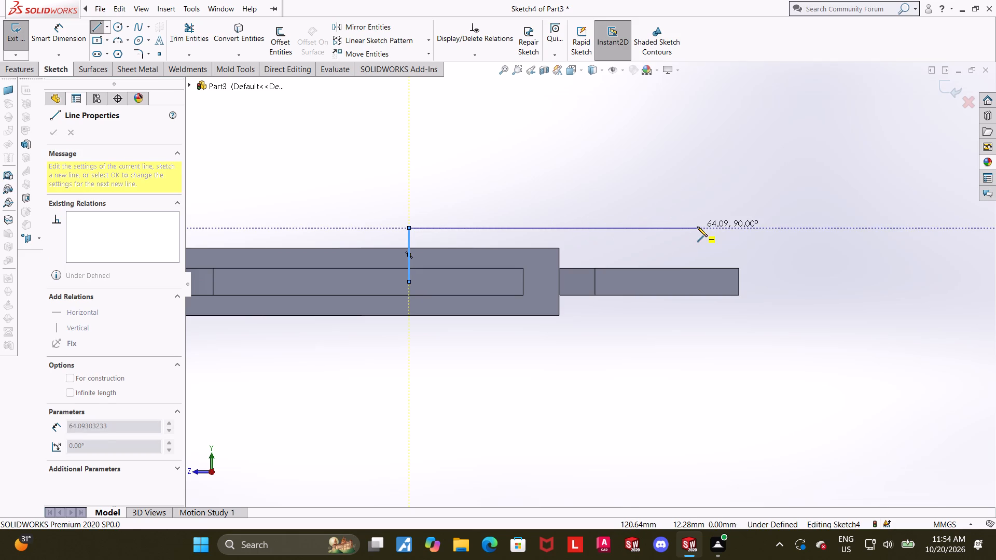
click(697, 227)
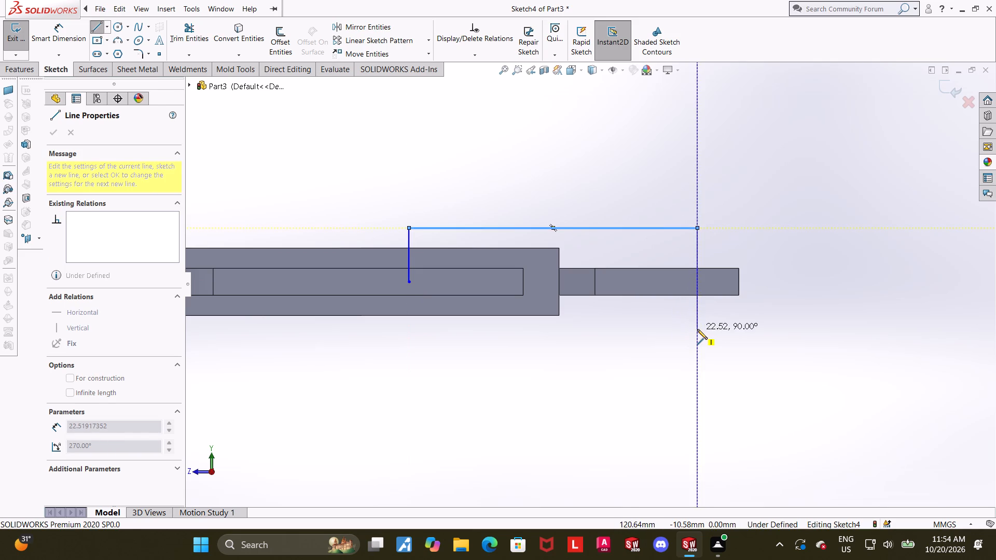
click(698, 329)
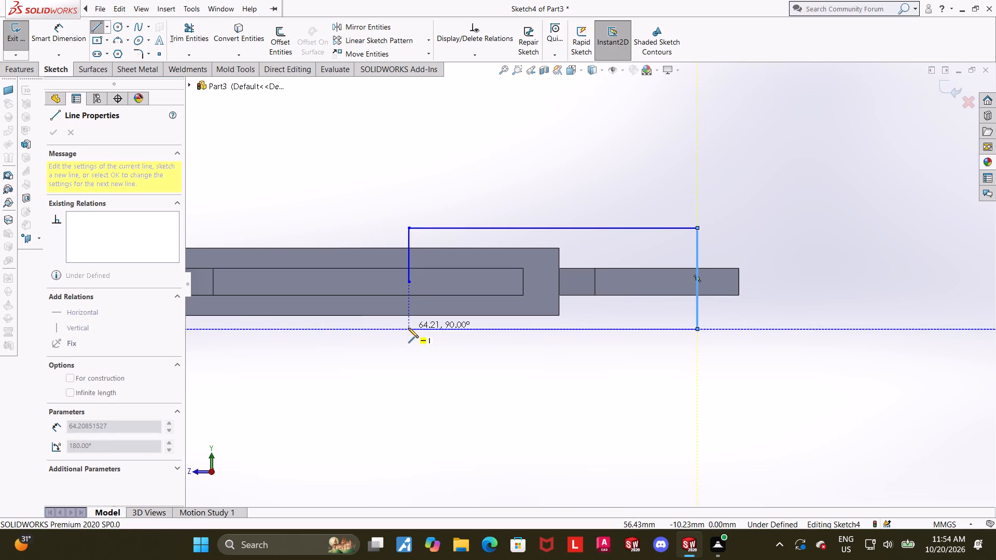
click(408, 327)
click(407, 284)
key(Escape)
key(Escape)
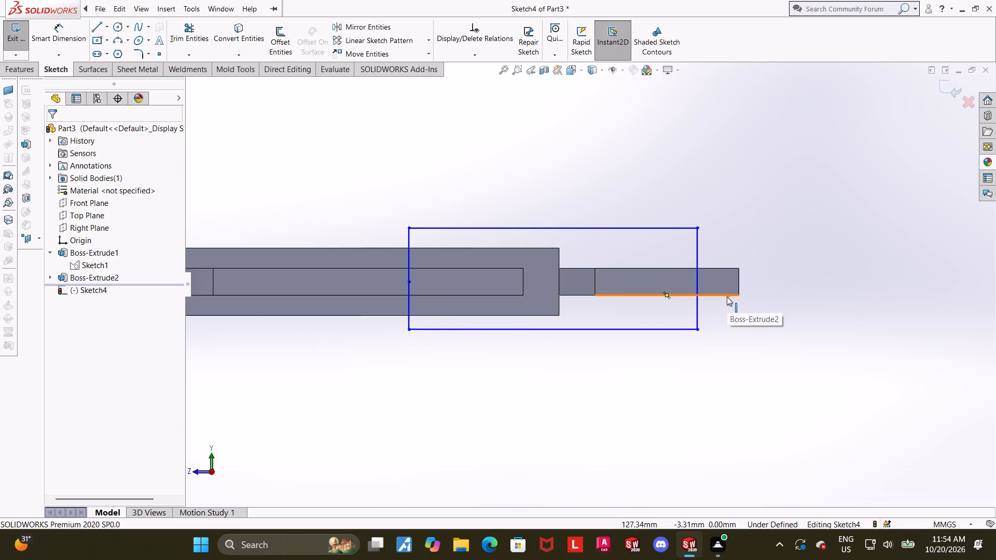
key(Escape)
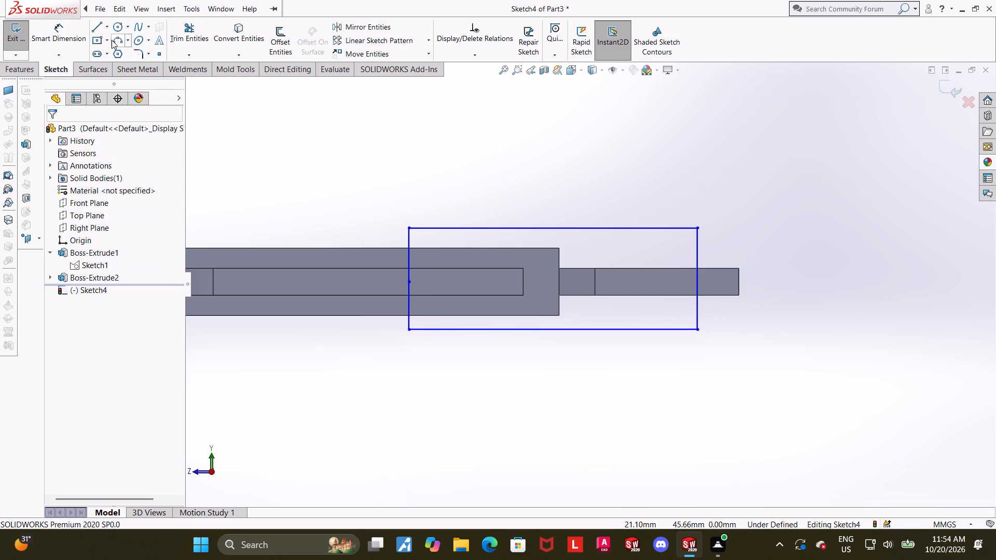
Sketch a circle about 22.5 mm in diameter, centred on the rectangle's vertical side over the long arm and reaching its corners.
click(116, 27)
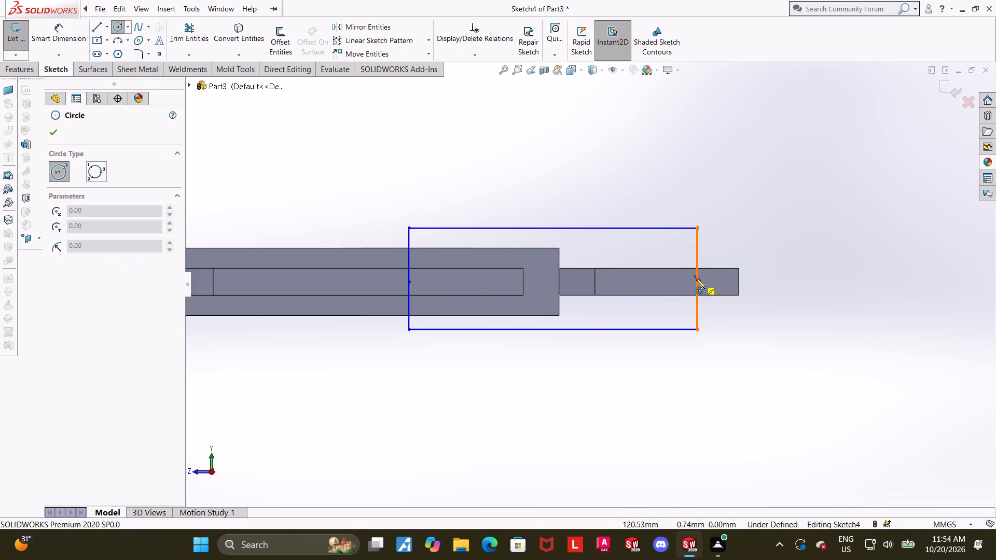
click(696, 278)
click(697, 228)
key(Escape)
key(Escape)
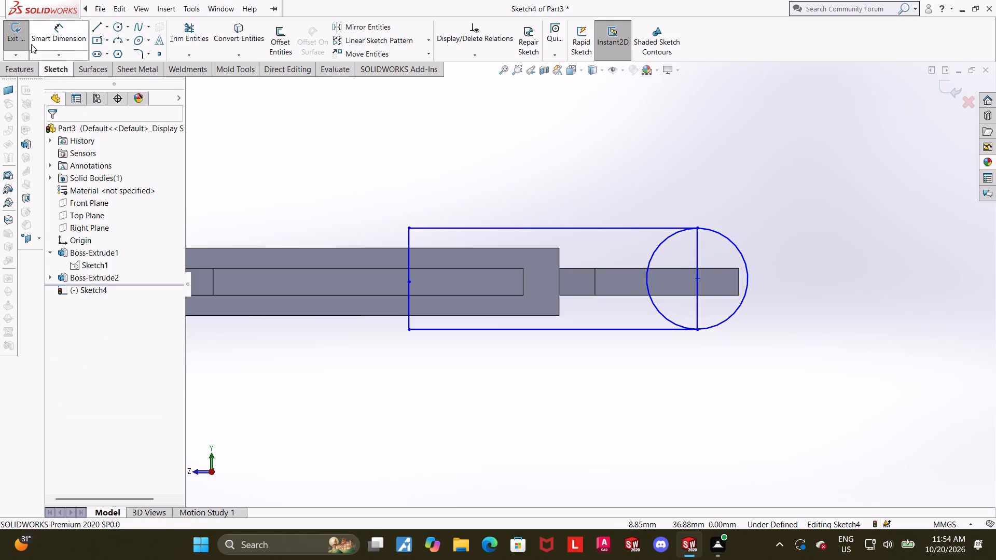
Set the circle's diameter to 24 mm.
click(38, 40)
click(727, 241)
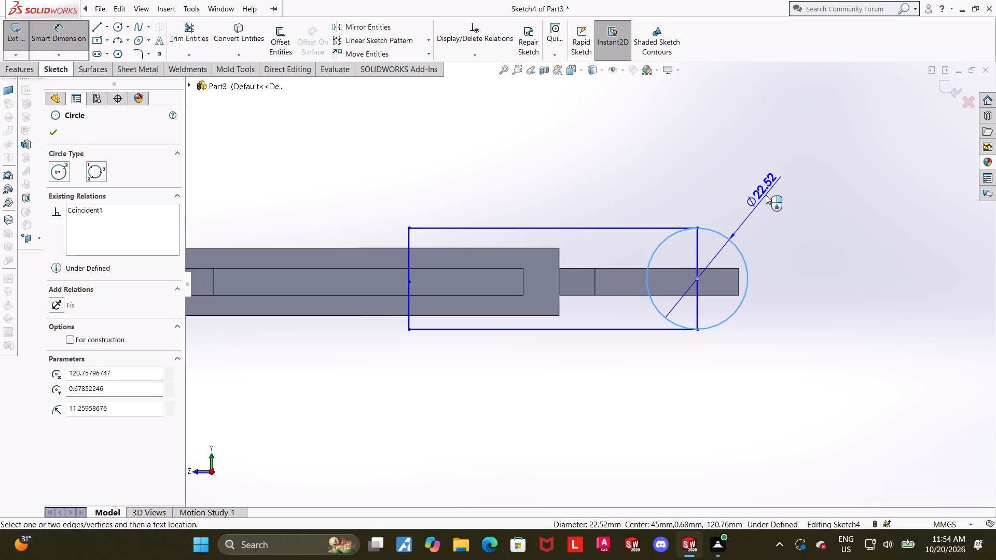
click(766, 195)
text(24)
key(Return)
key(Escape)
key(Escape)
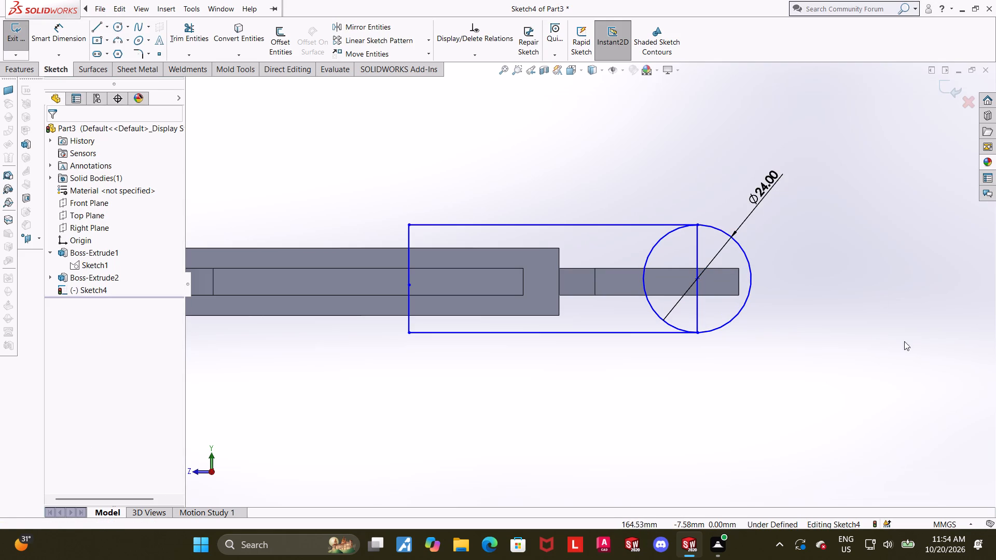
click(913, 365)
Trim the circle's inner half and the rectangle's vertical side inside it, leaving one closed outline with a rounded end.
scroll(824, 334, down, 2)
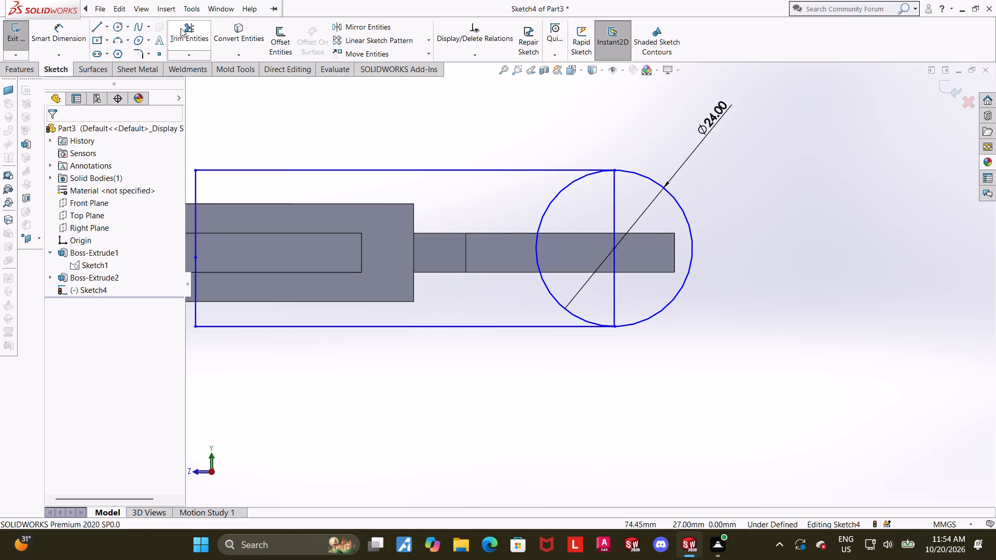
click(181, 28)
scroll(398, 232, up, 1)
scroll(577, 300, down, 1)
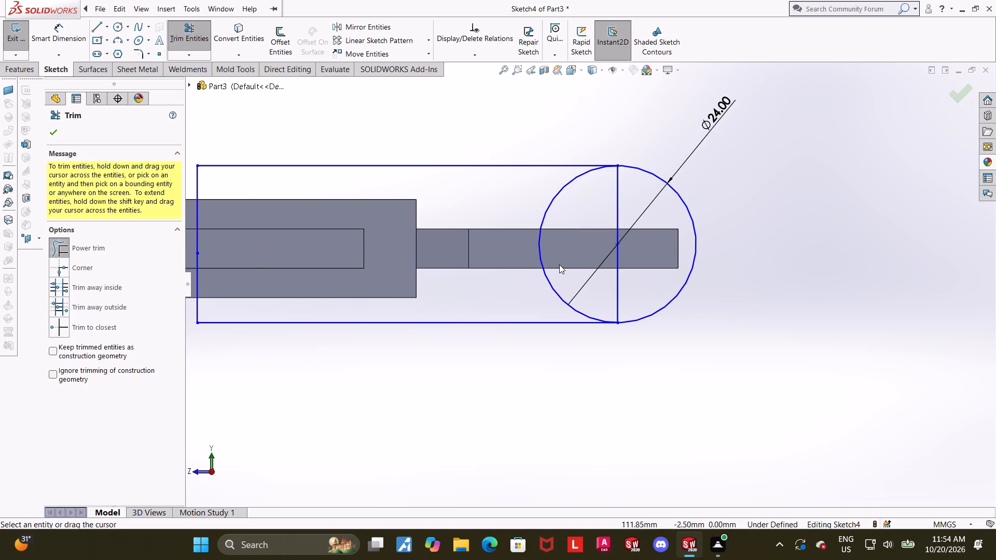
drag(558, 260, 536, 256)
scroll(556, 284, up, 2)
drag(633, 273, 598, 276)
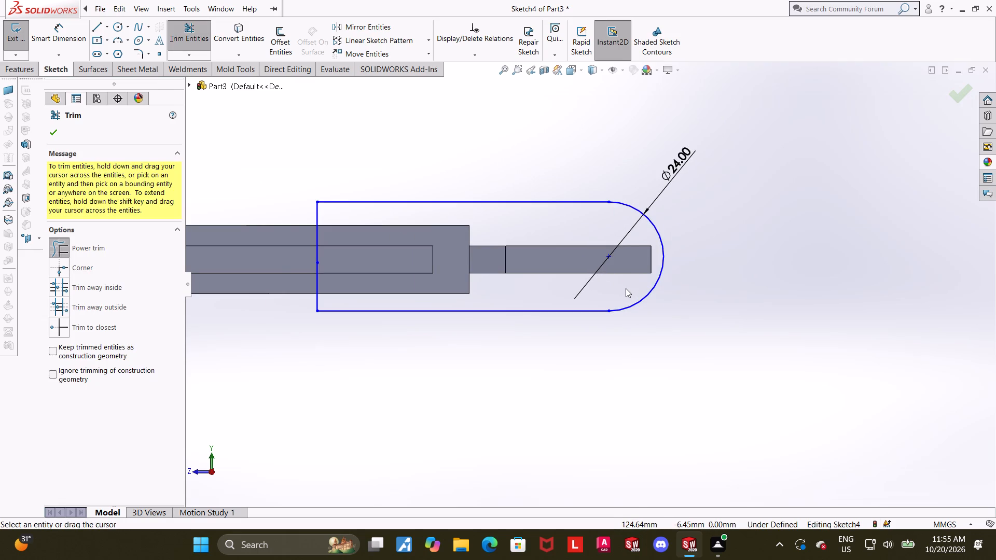
key(Escape)
In the Right view, dimension the outline's remaining vertical side at 45 mm from the origin.
scroll(832, 346, up, 1)
scroll(618, 353, down, 1)
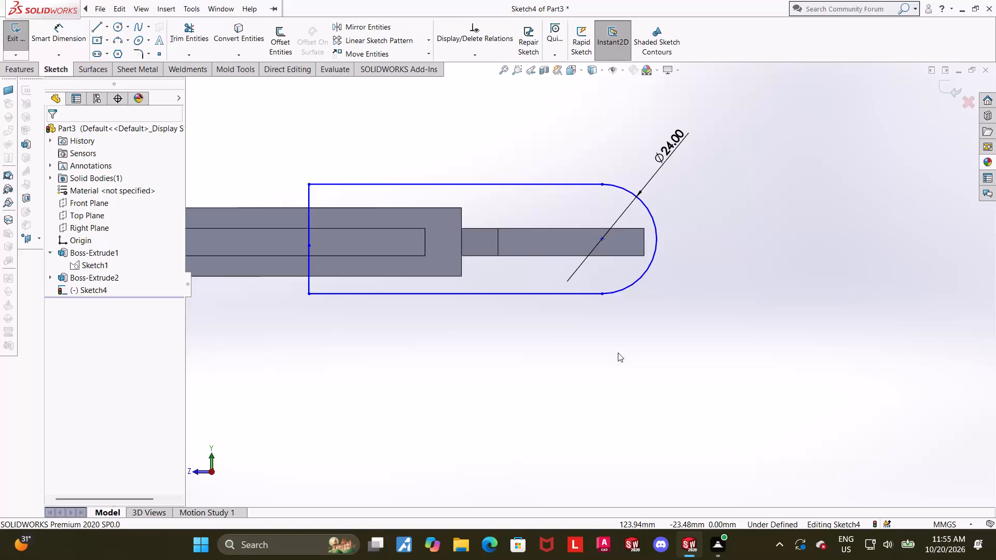
middle_drag(606, 355, 643, 441)
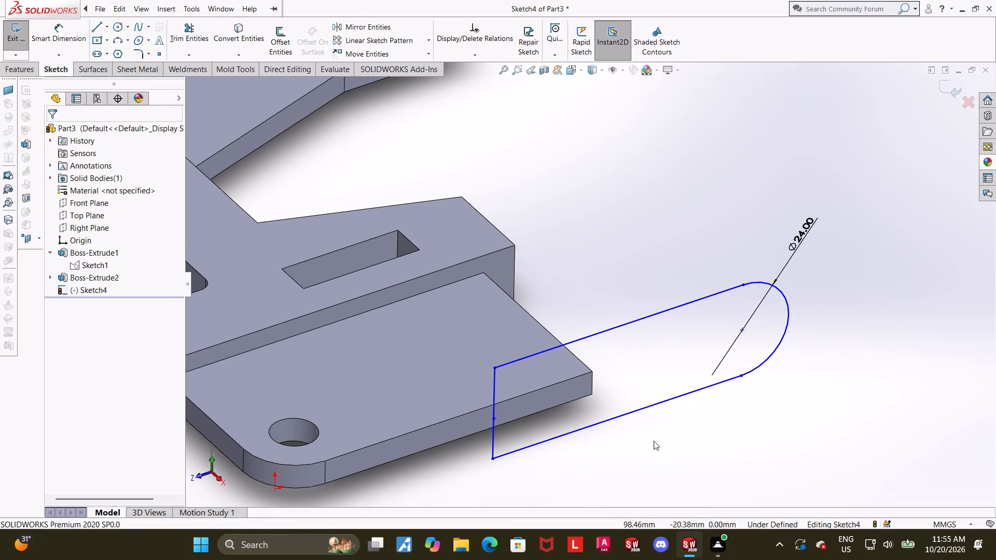
scroll(649, 445, up, 1)
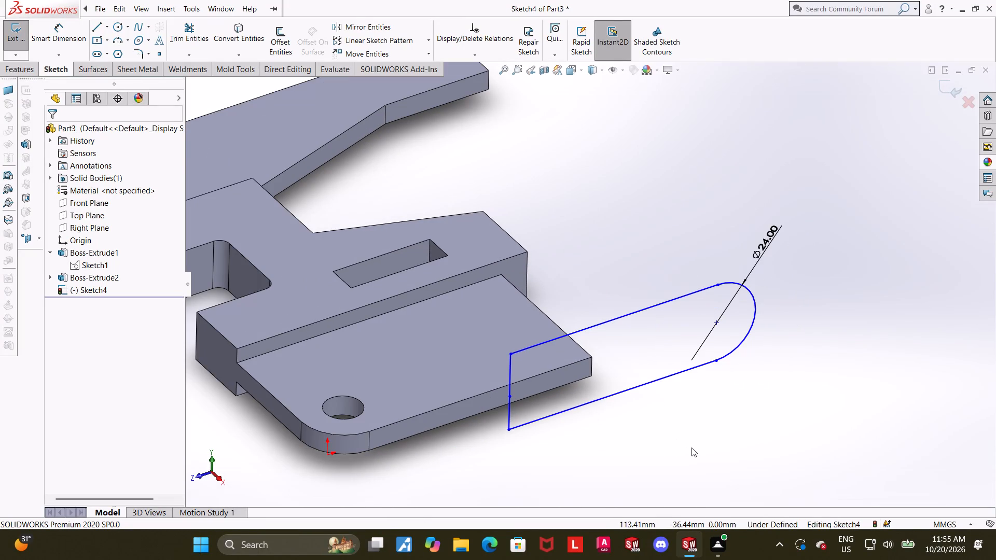
scroll(691, 447, up, 1)
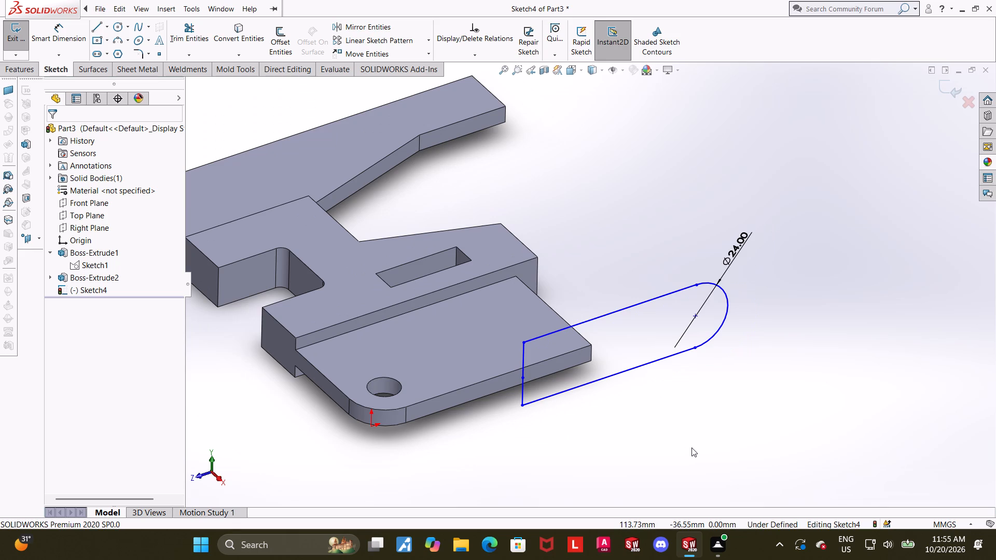
click(570, 69)
click(510, 401)
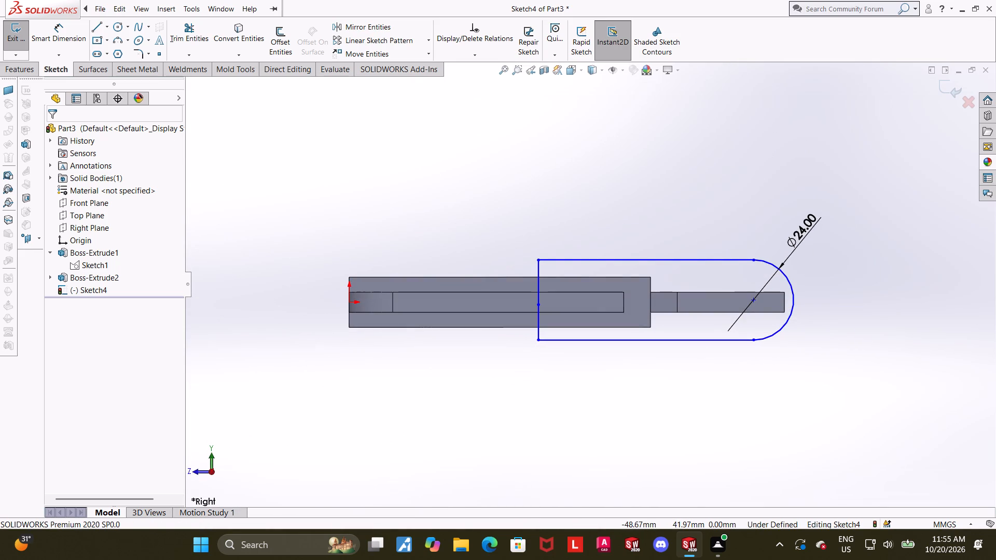
click(55, 27)
scroll(471, 268, down, 3)
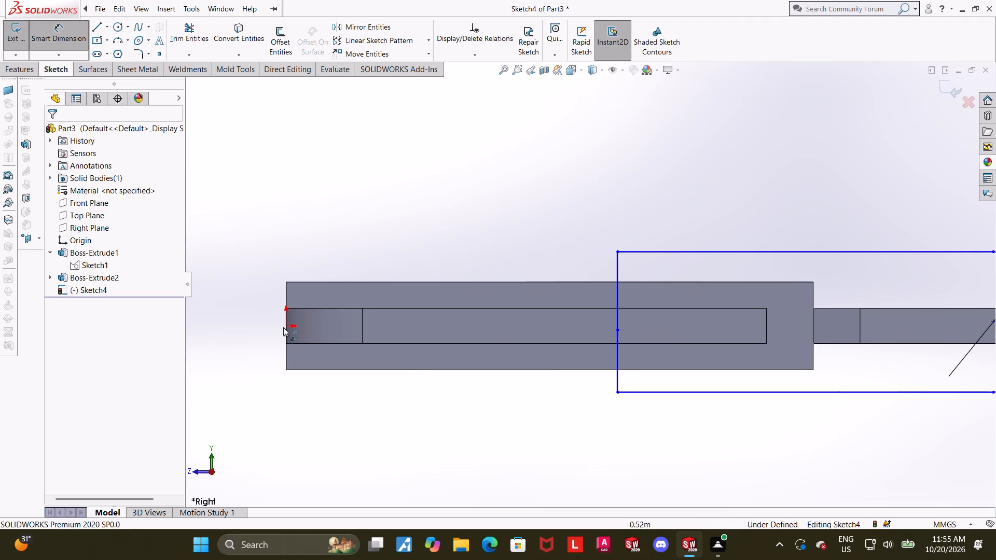
click(284, 327)
click(616, 361)
scroll(602, 377, up, 3)
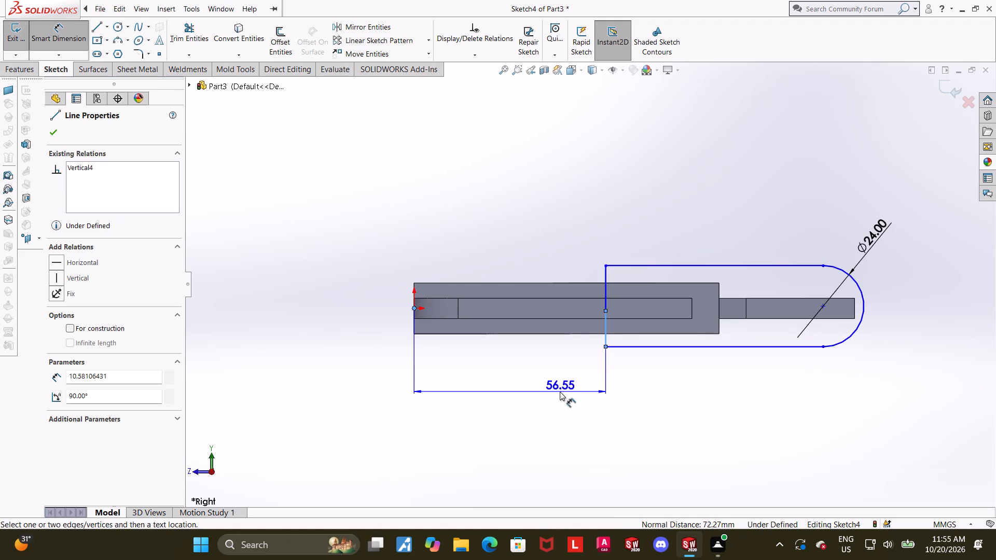
scroll(539, 375, down, 1)
click(525, 381)
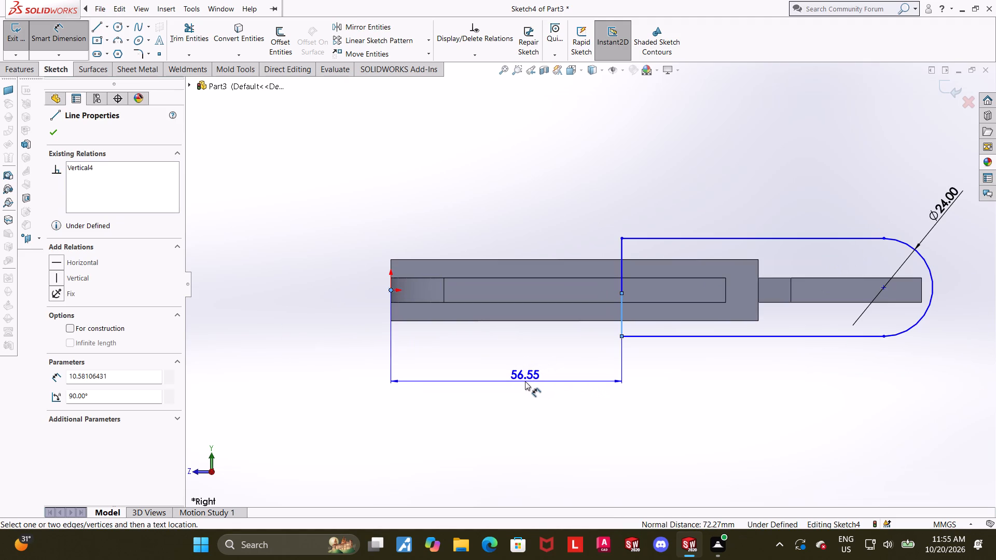
text(45)
key(Return)
key(Escape)
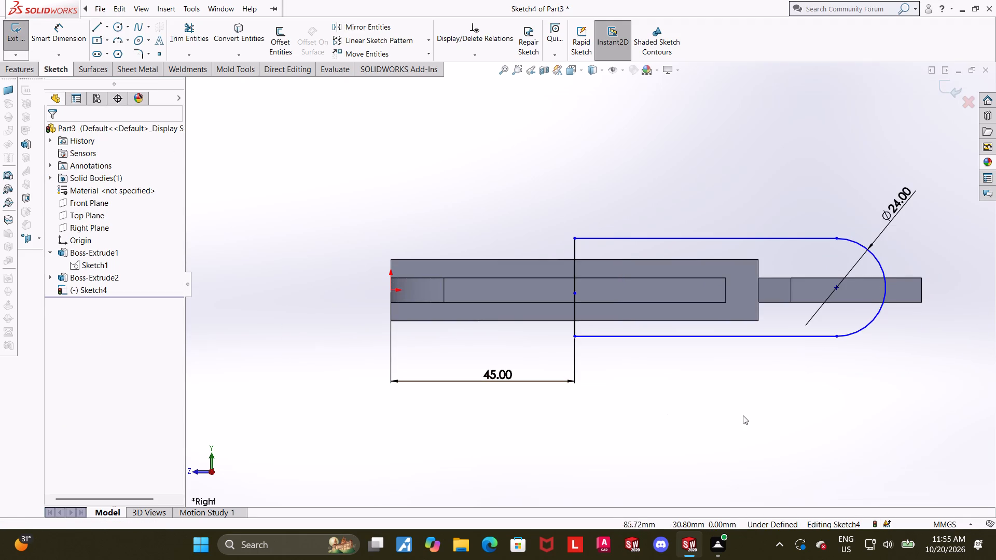
click(743, 415)
Add Horizontal relations aligning the vertical side's midpoint with the origin and the arc's centre with that midpoint.
click(575, 292)
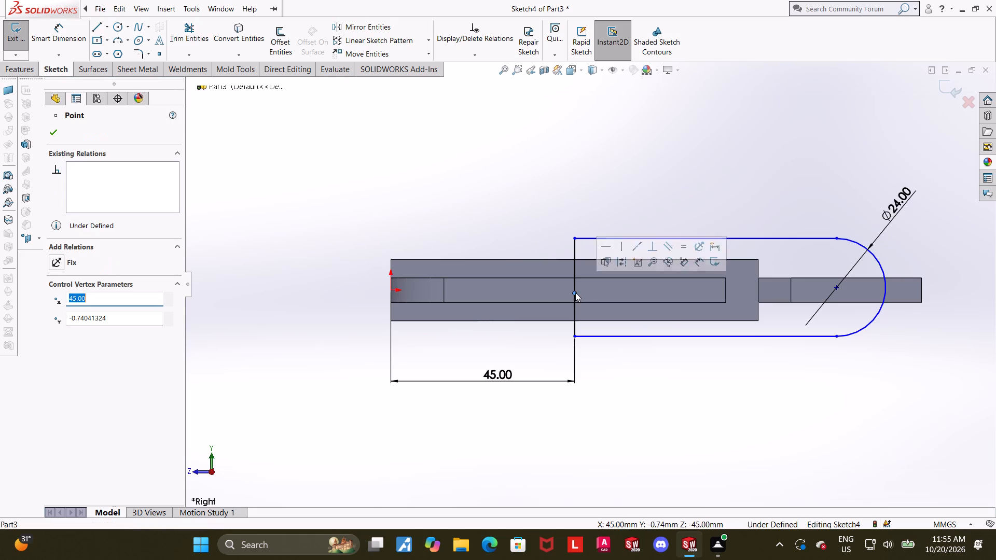
ctrl+click(392, 291)
click(51, 319)
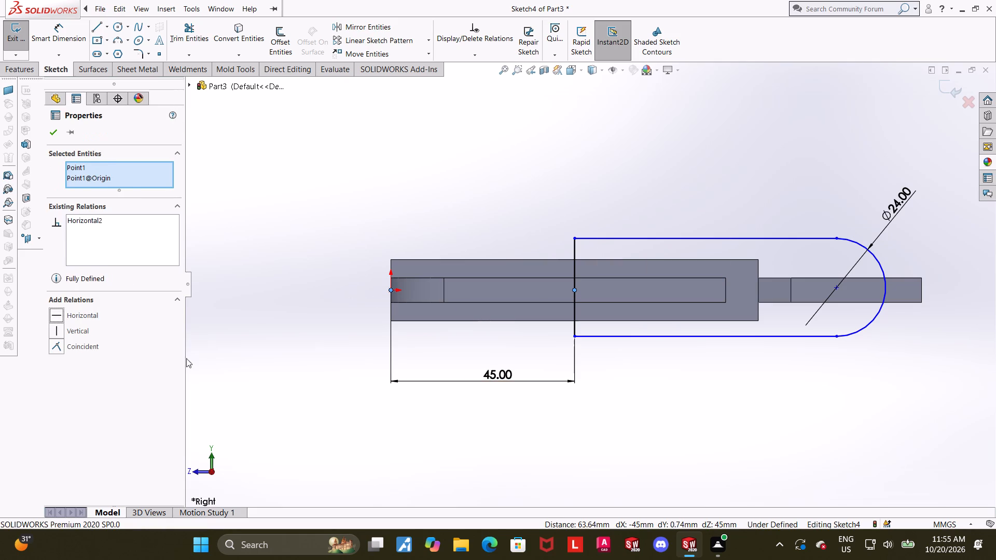
click(363, 444)
click(838, 288)
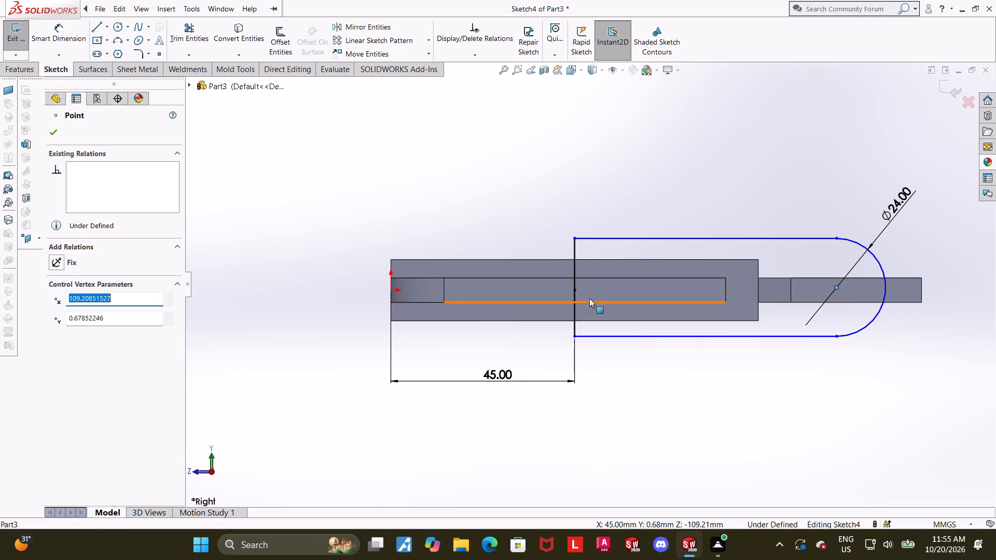
ctrl+click(574, 290)
click(56, 318)
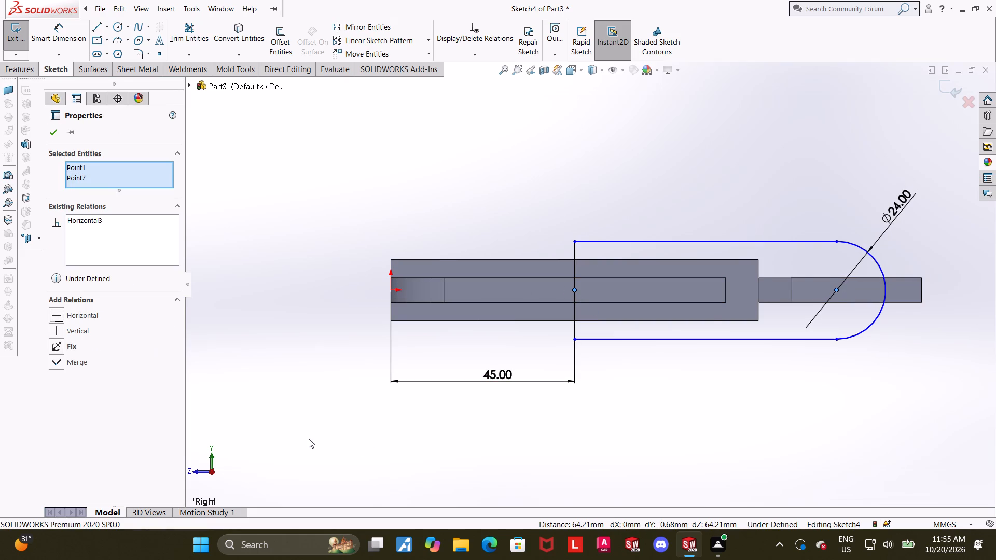
Stretch the outline along the long arm, moving the arc's centre to about 117 mm horizontally from the origin.
scroll(309, 439, up, 1)
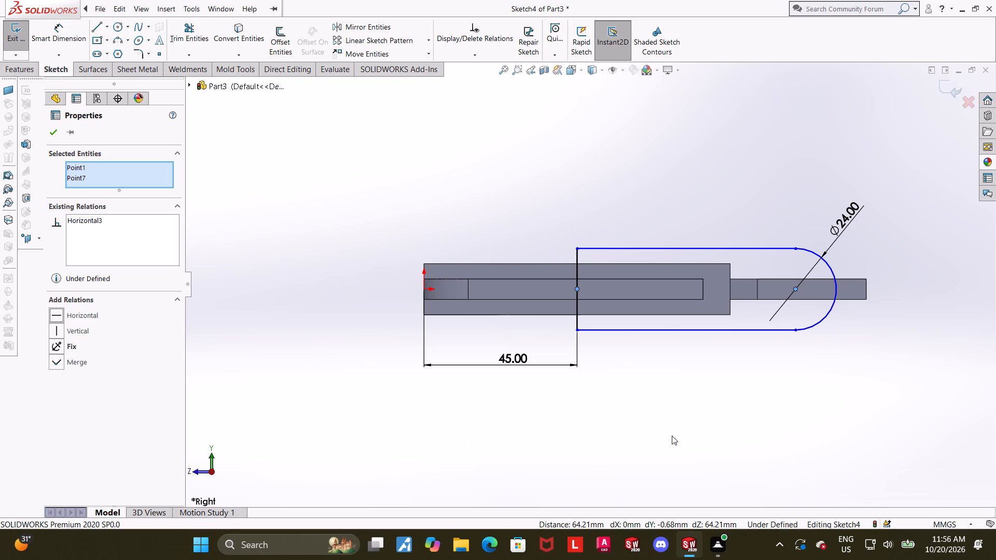
scroll(672, 436, up, 1)
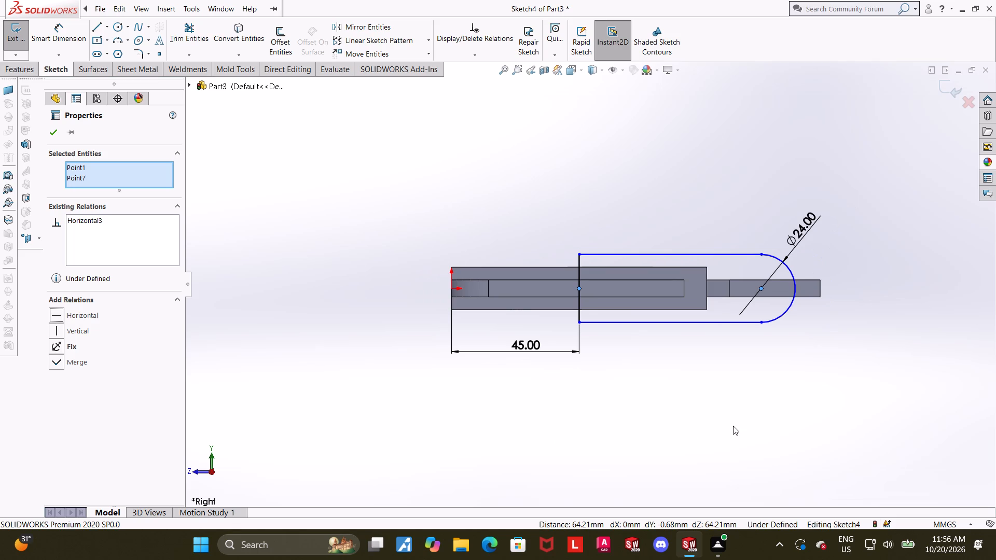
scroll(748, 321, down, 1)
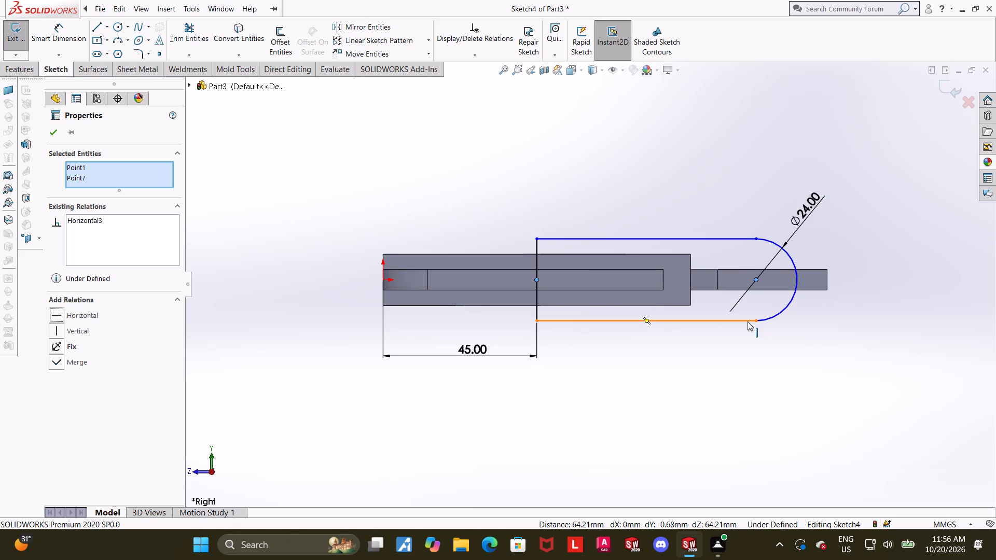
scroll(802, 306, down, 1)
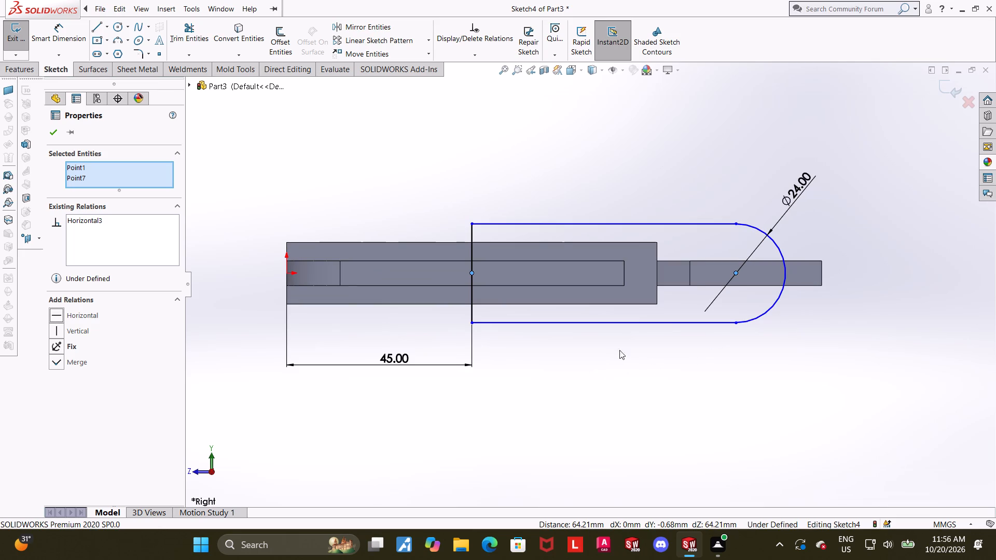
scroll(682, 279, down, 1)
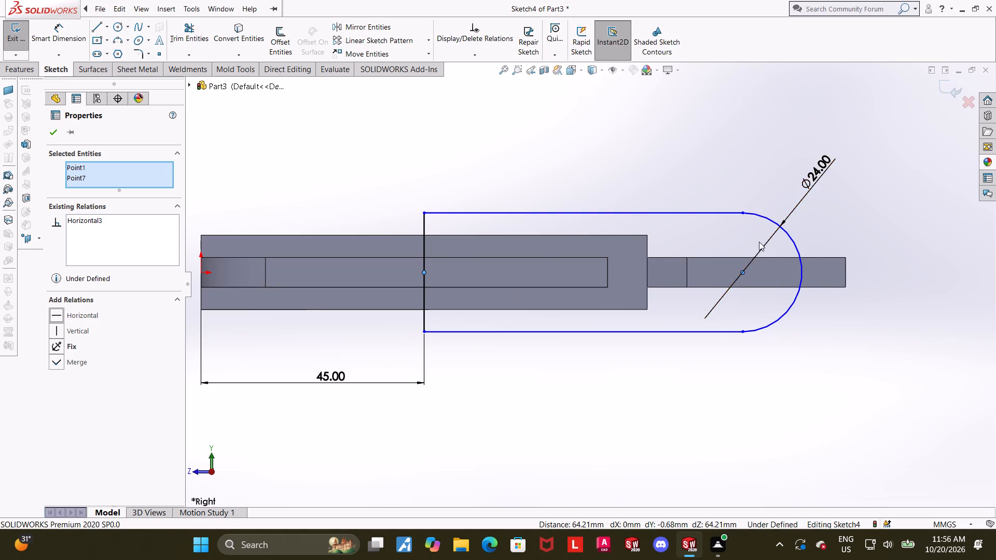
scroll(827, 265, up, 2)
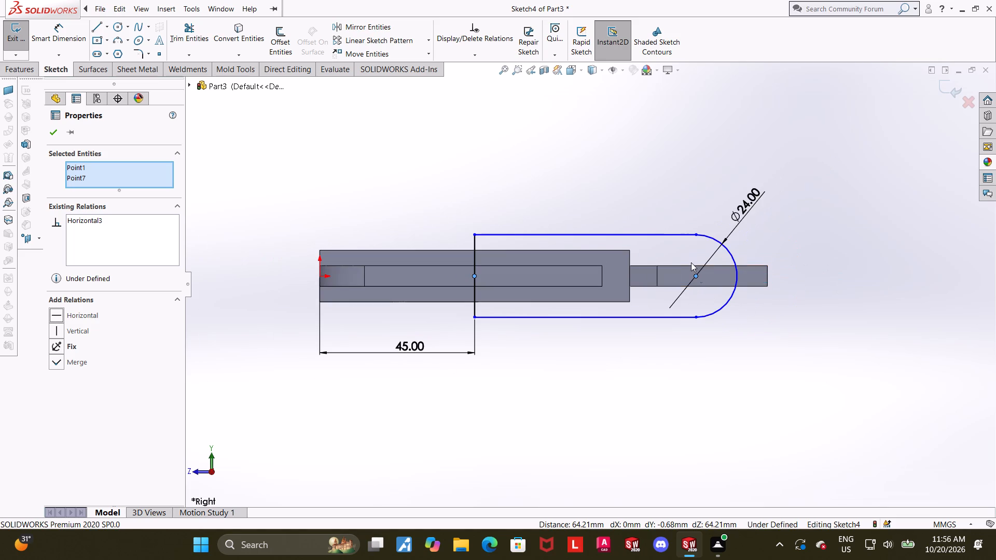
drag(695, 273, 733, 275)
click(680, 348)
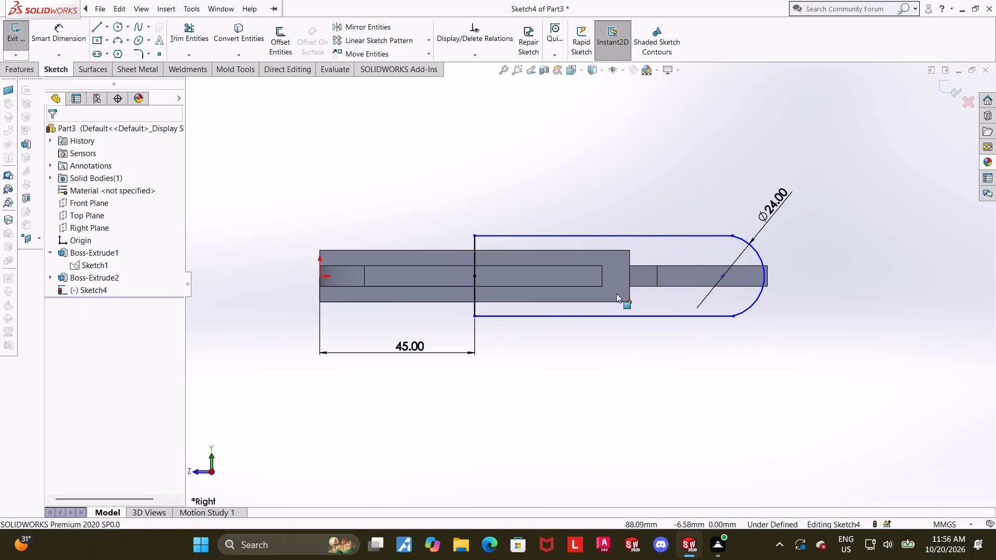
Dimension the arc's centre at 30 mm from the central body's end edge nearest the long arm.
click(47, 30)
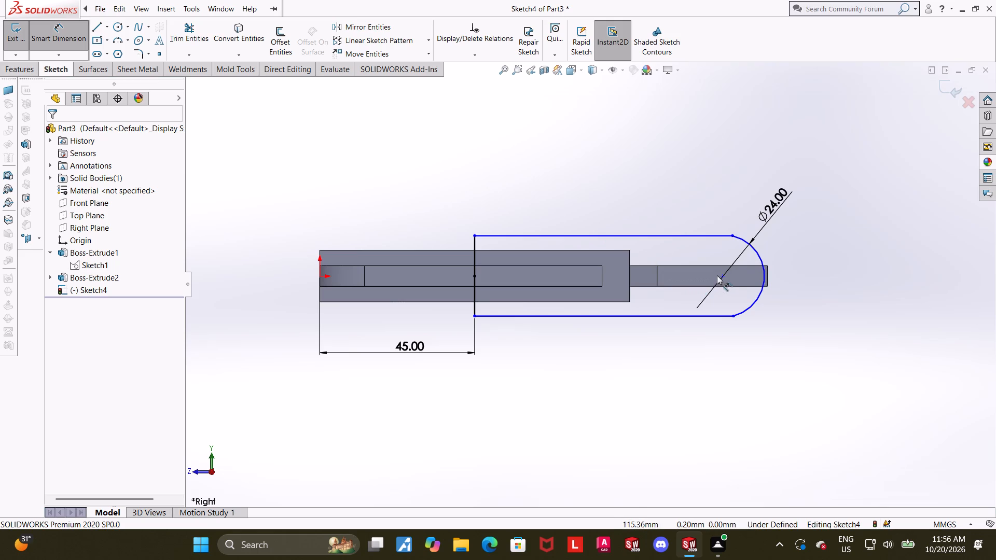
key(Escape)
click(722, 277)
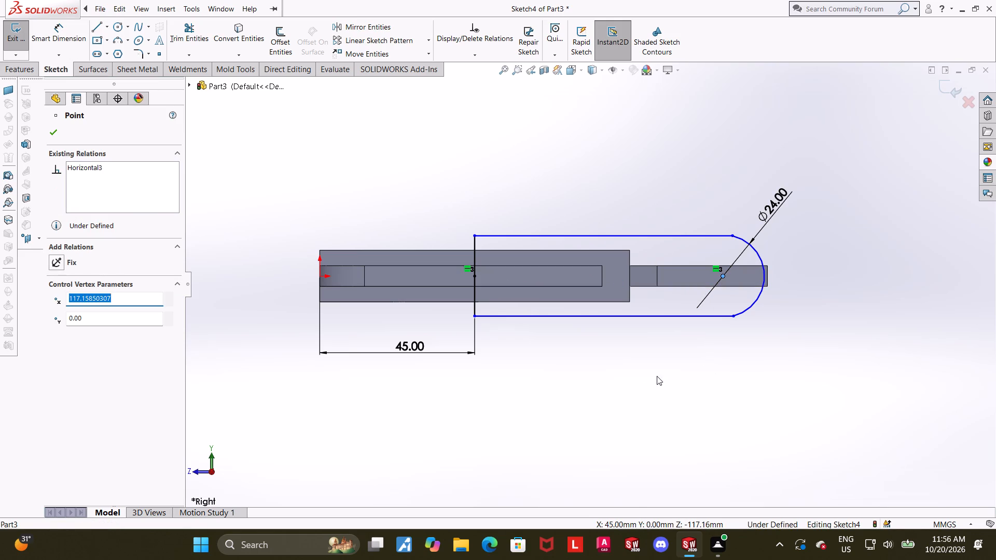
click(657, 376)
click(58, 30)
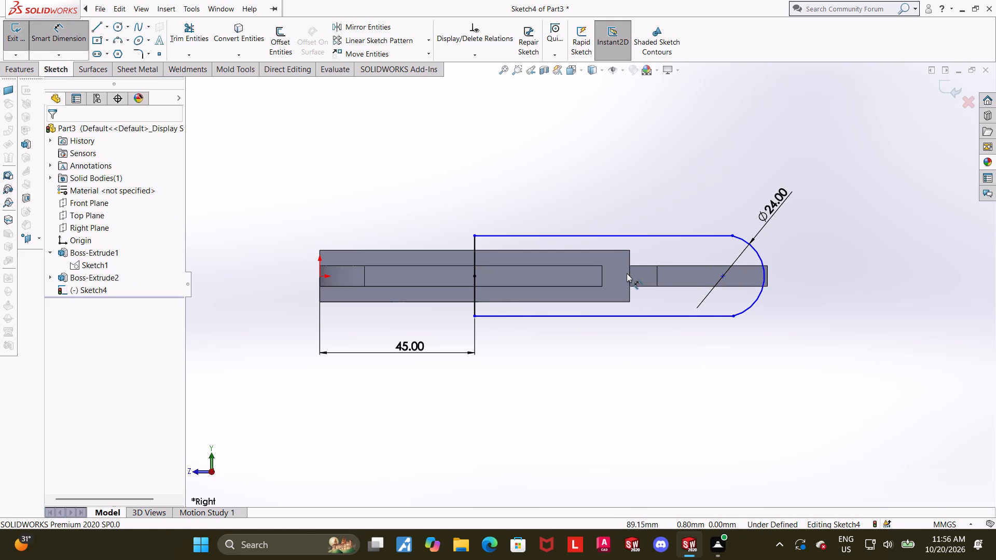
click(629, 273)
click(723, 275)
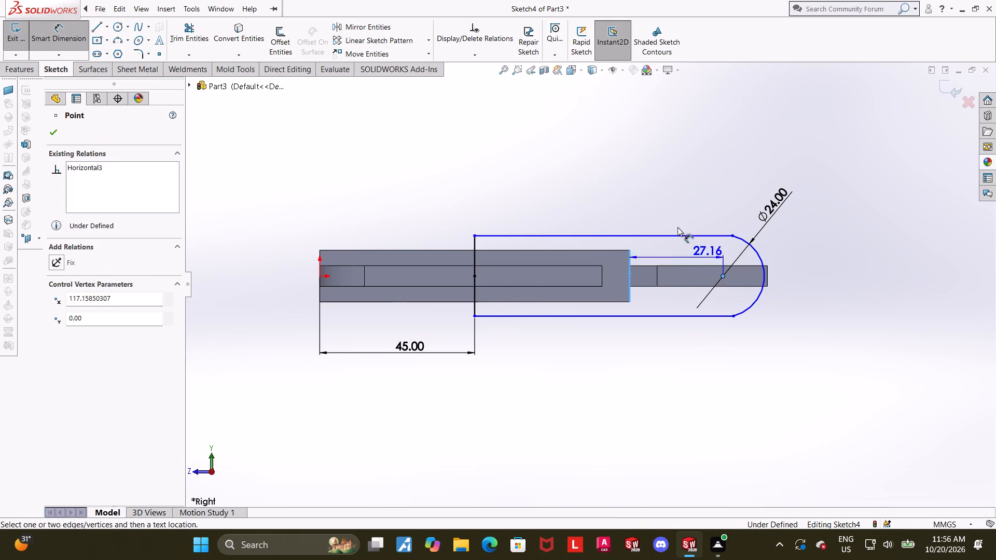
click(663, 200)
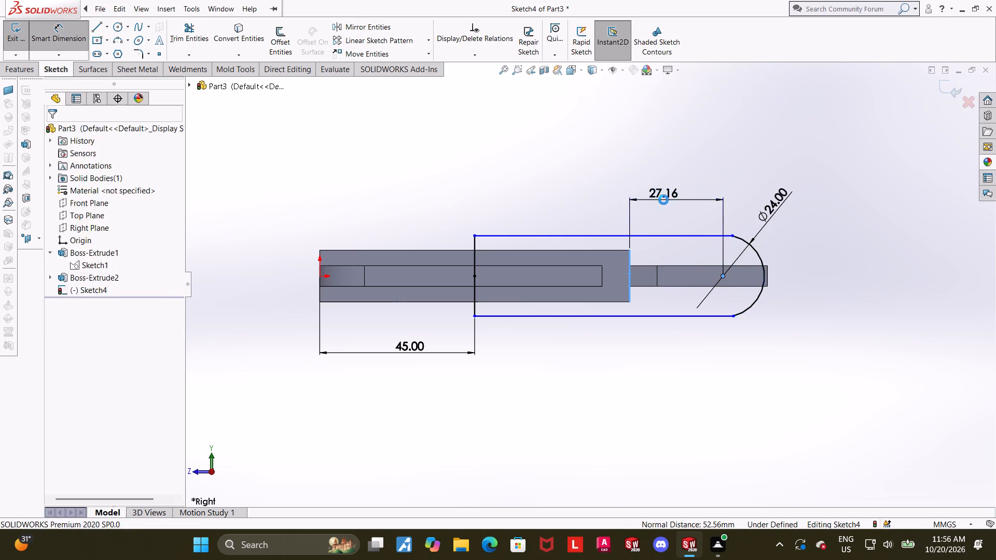
key(3)
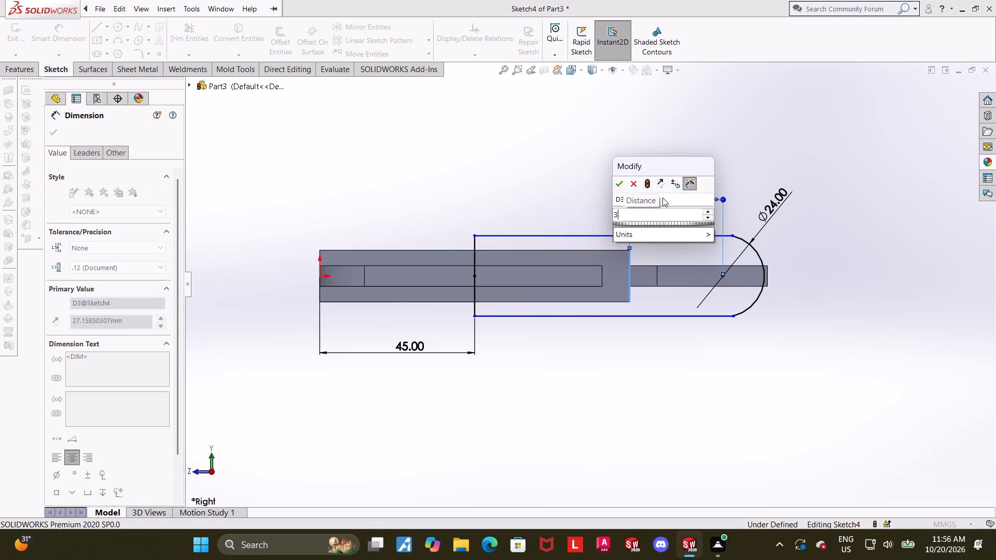
key(0)
key(Return)
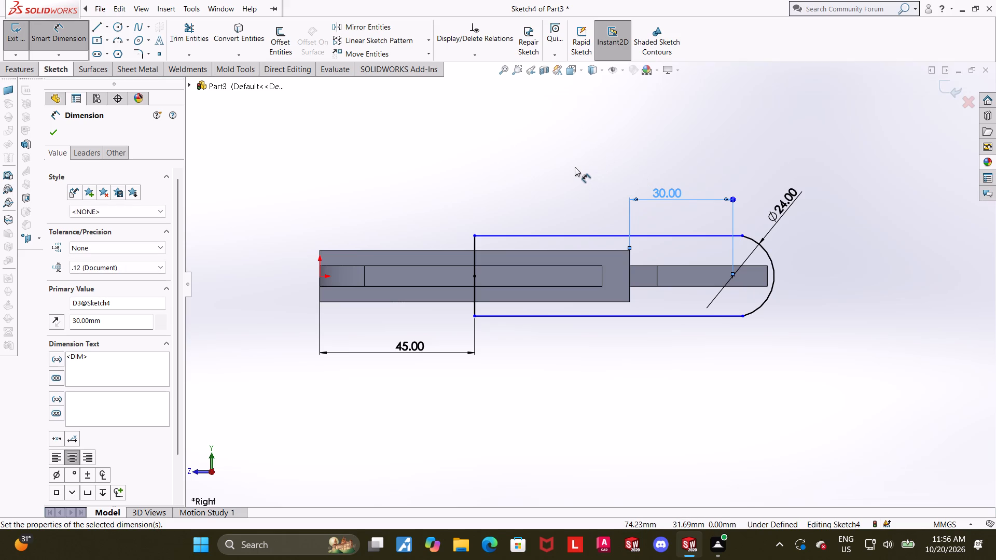
scroll(575, 167, up, 1)
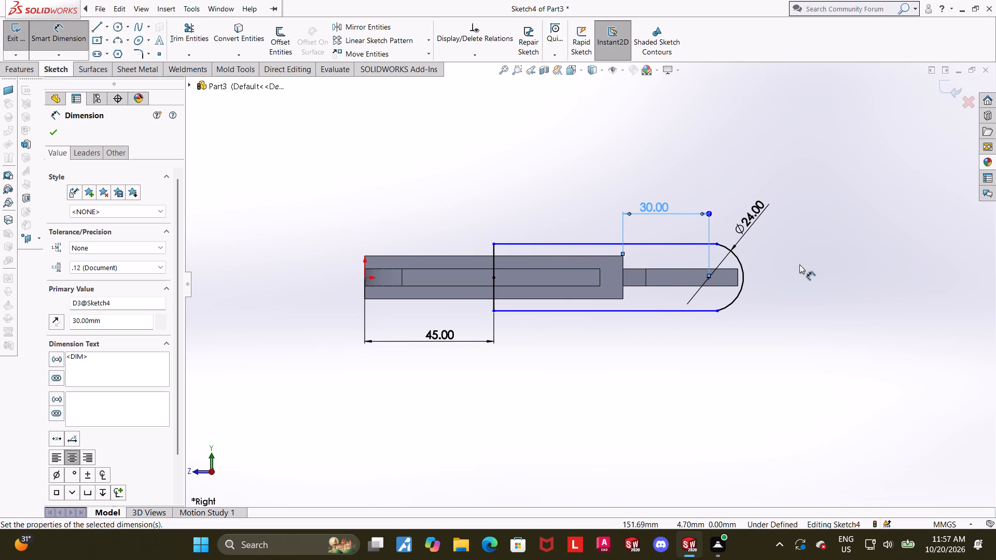
scroll(799, 264, up, 1)
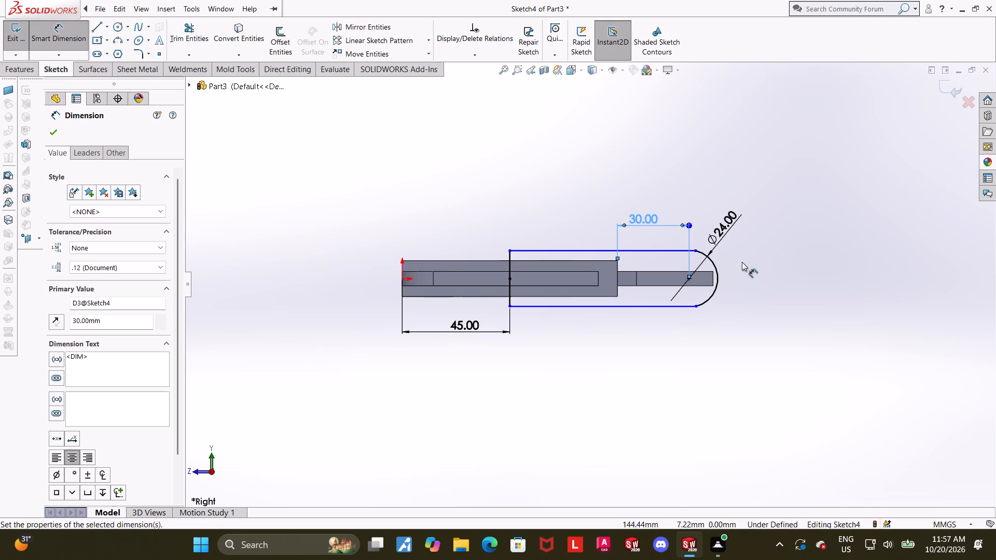
Examine how the dimensioned round-ended profile sits against the body, side plate and long arm, in 3D and in the Right view.
middle_drag(729, 253, 734, 307)
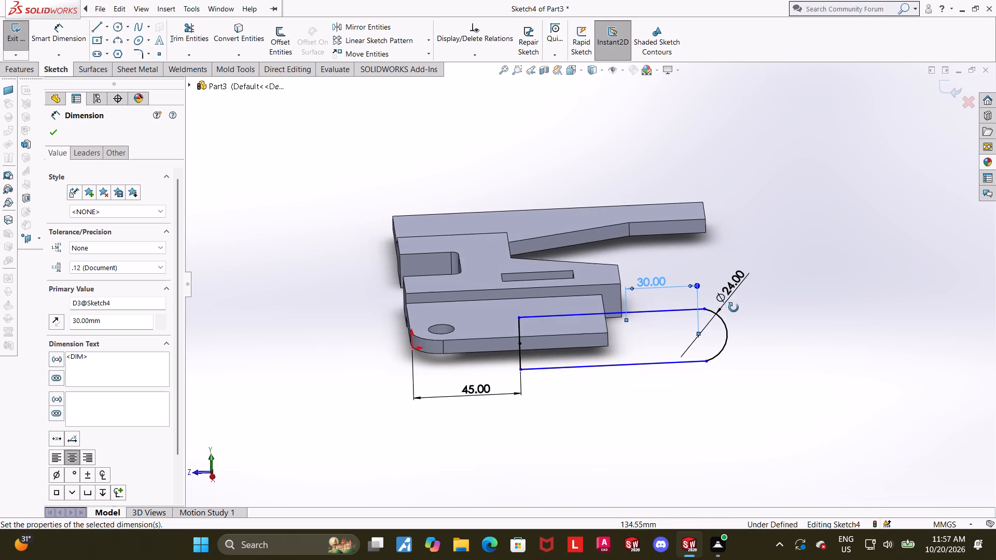
middle_drag(734, 307, 729, 299)
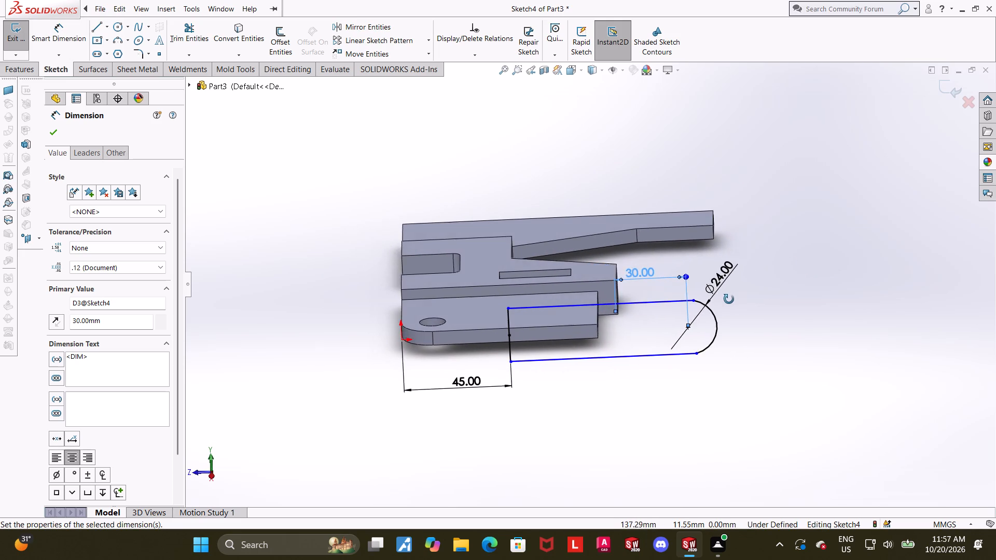
middle_drag(729, 299, 734, 304)
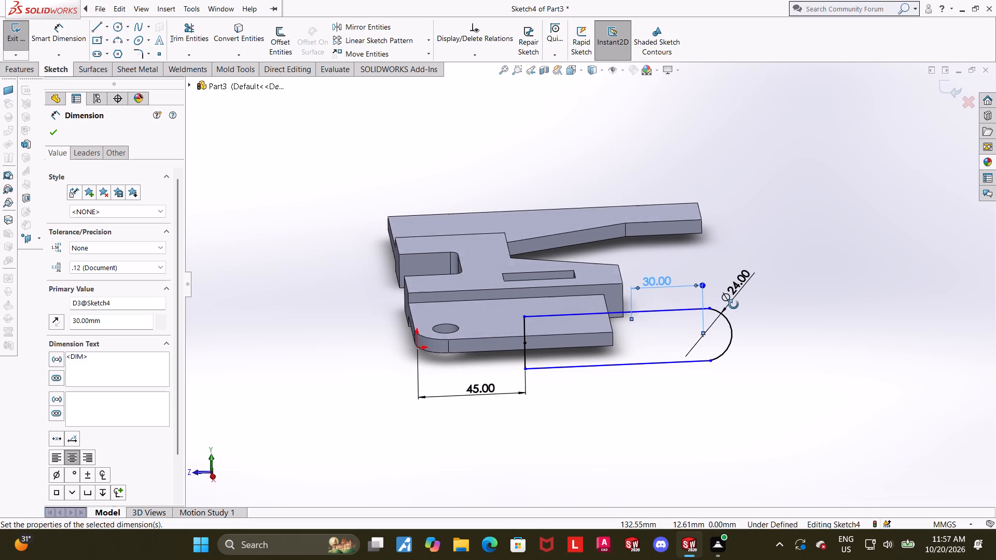
middle_drag(734, 304, 723, 304)
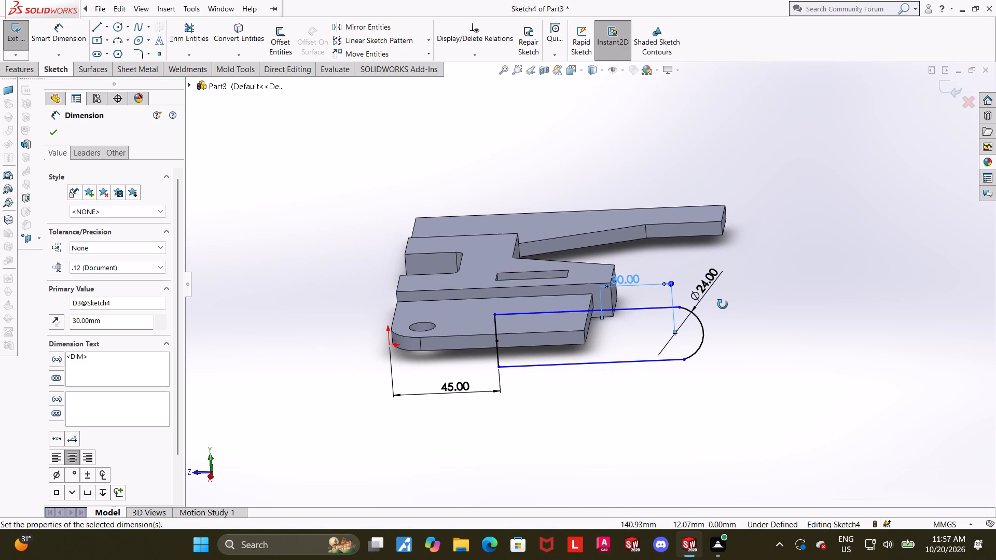
middle_drag(723, 304, 723, 305)
click(602, 114)
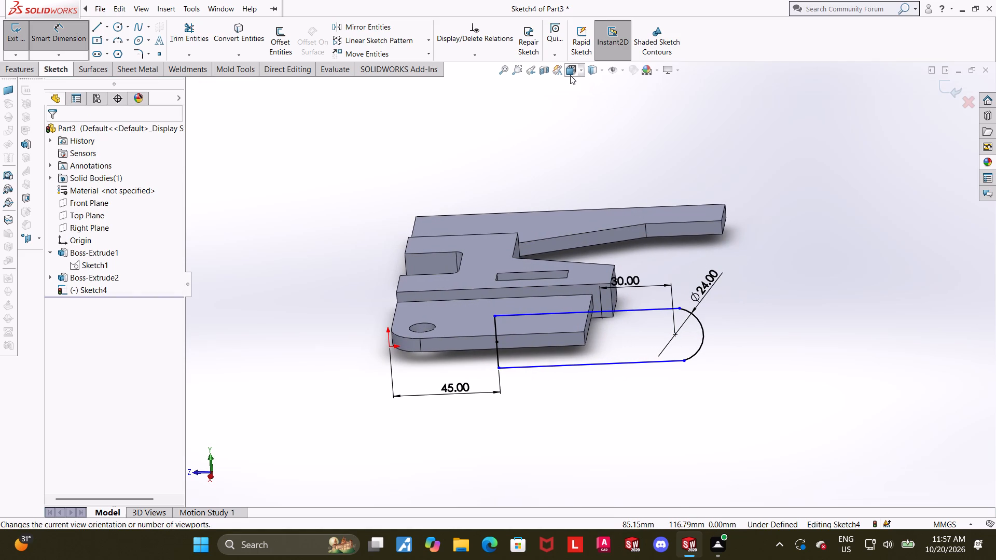
click(571, 73)
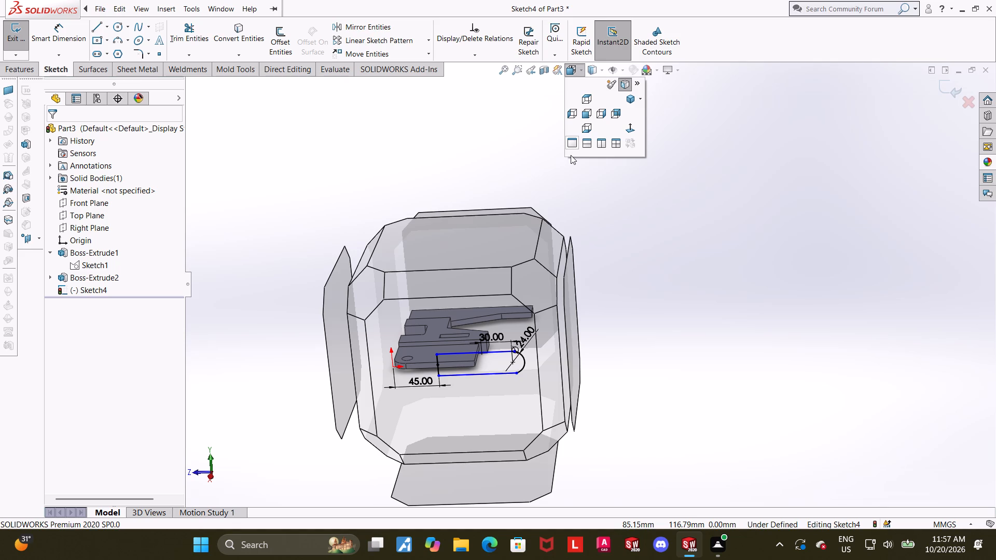
middle_drag(561, 304, 586, 320)
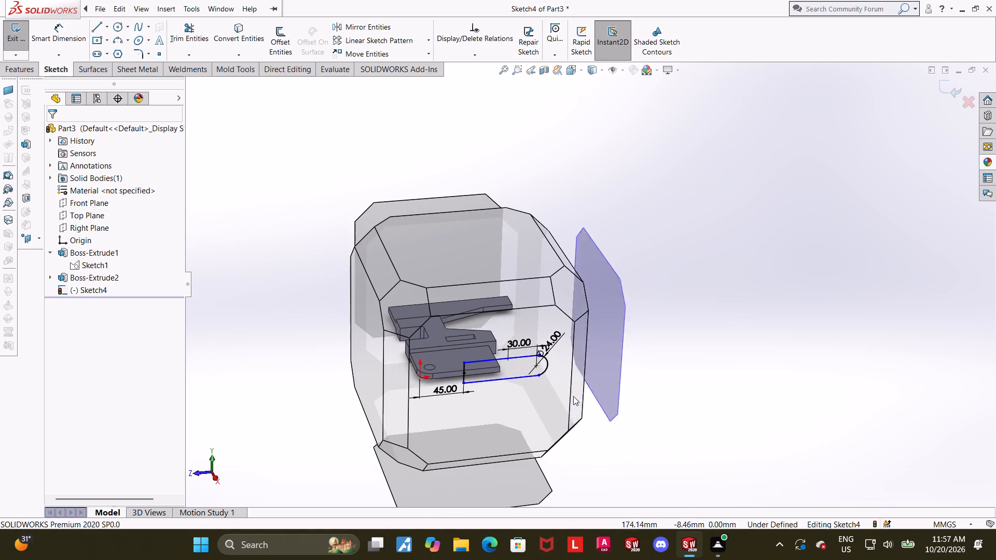
click(538, 396)
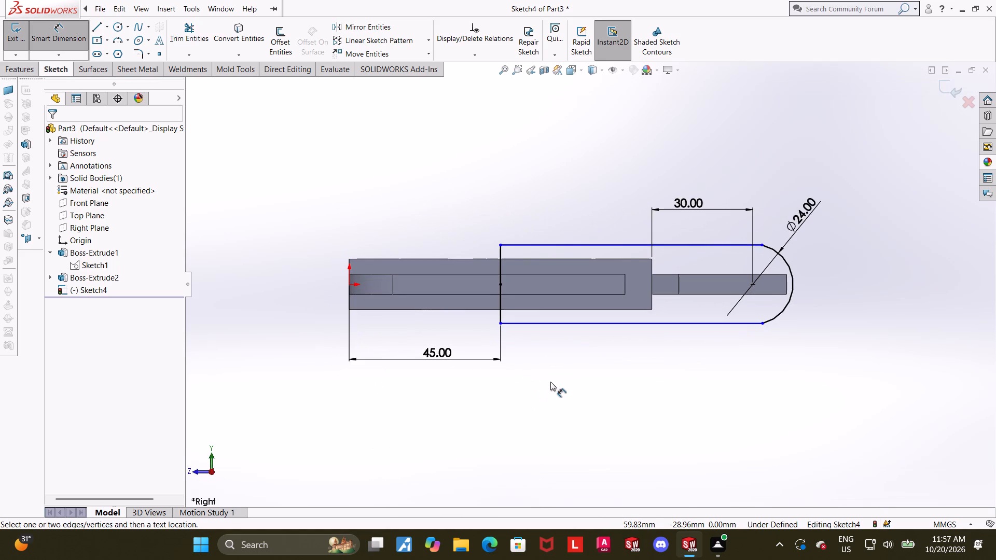
middle_drag(567, 379, 574, 417)
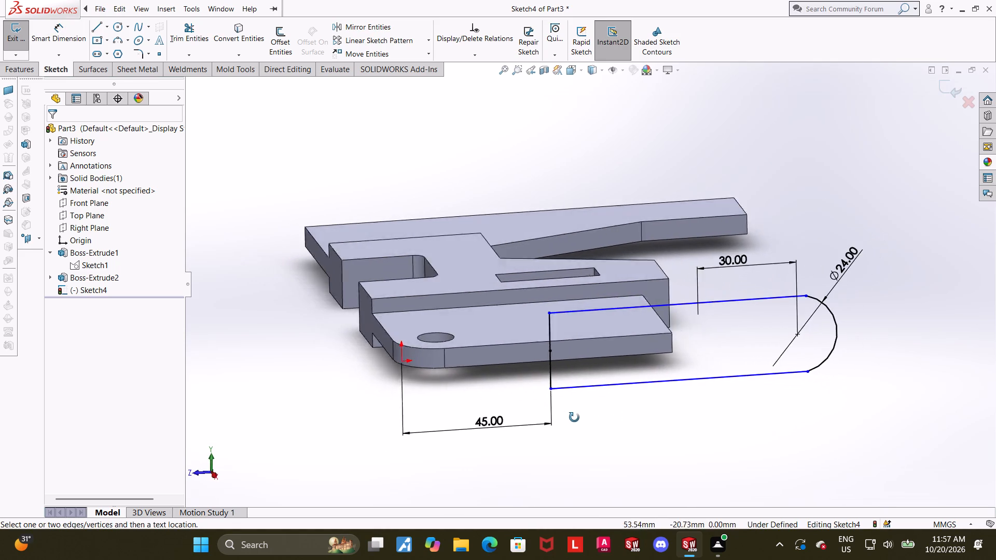
middle_drag(574, 417, 553, 420)
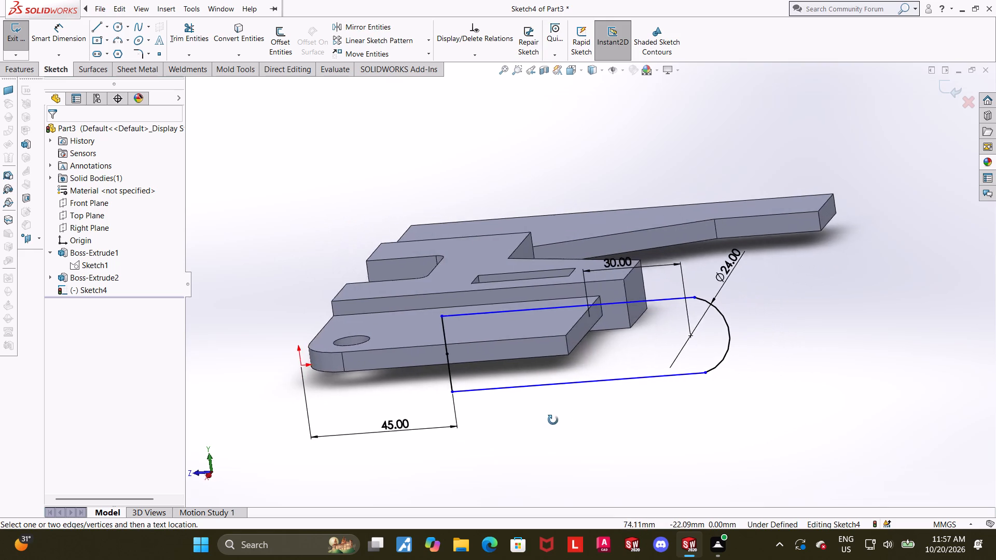
middle_drag(553, 420, 568, 424)
scroll(683, 390, up, 2)
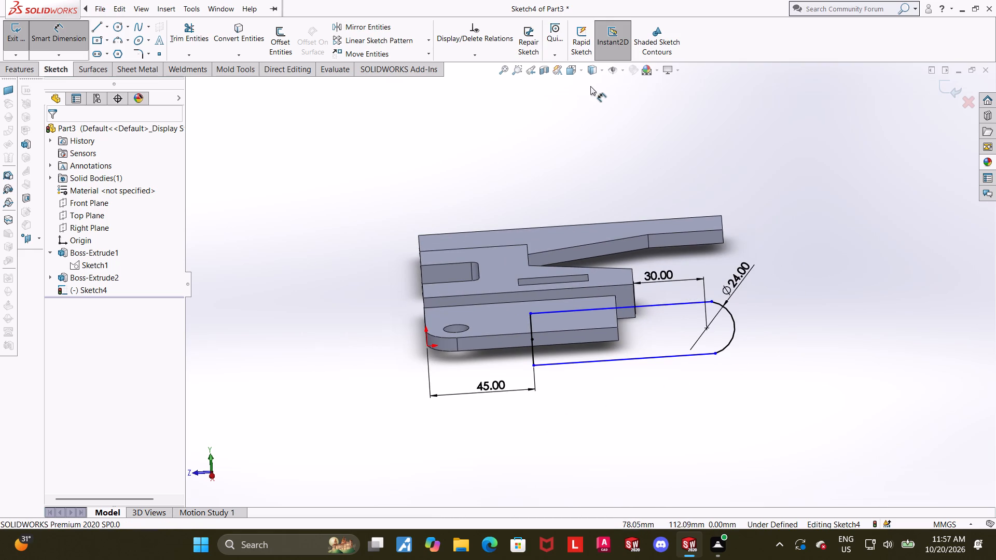
click(570, 73)
click(498, 362)
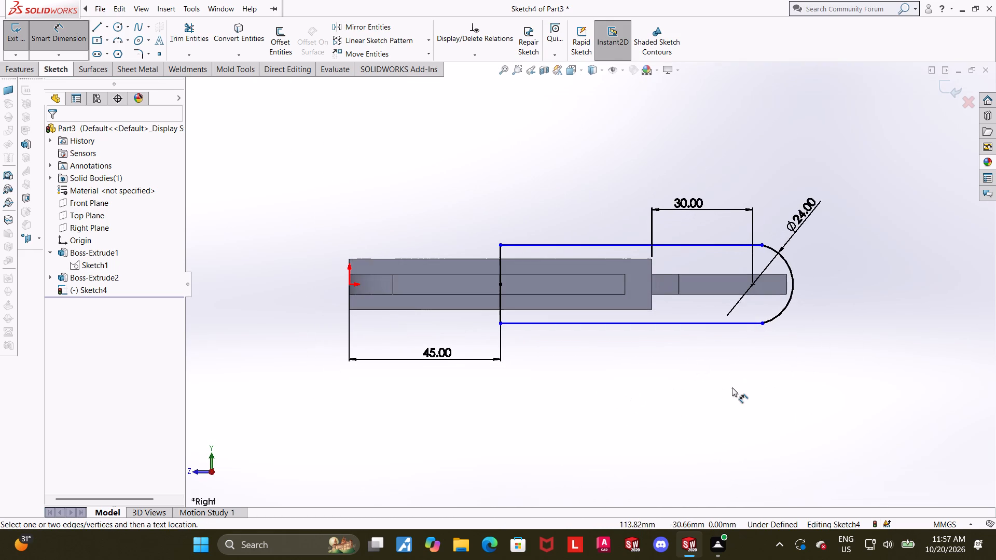
scroll(728, 293, down, 1)
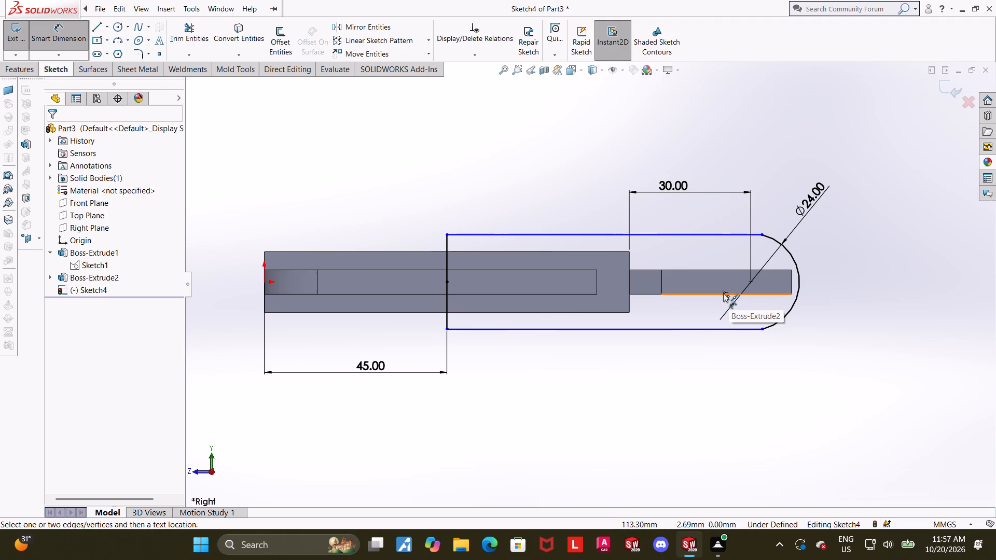
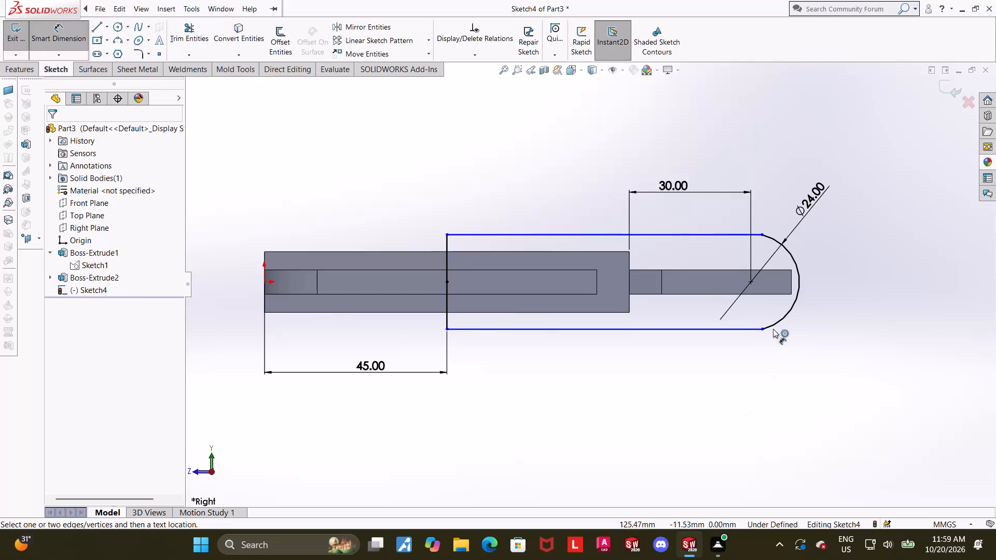
Set the distance from the central body's end edge to the arc's centre to 39 mm.
scroll(775, 326, up, 1)
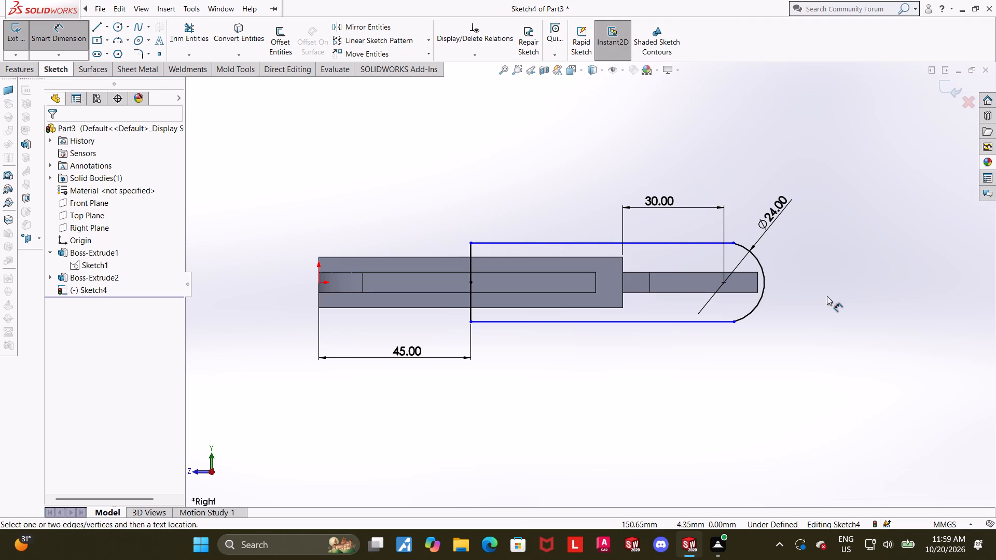
double_click(663, 202)
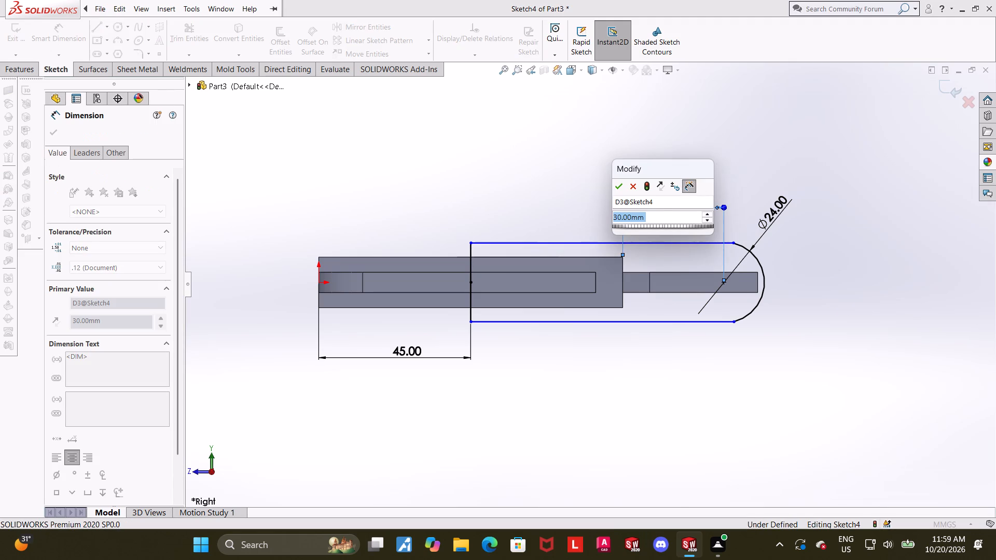
text(39)
key(Return)
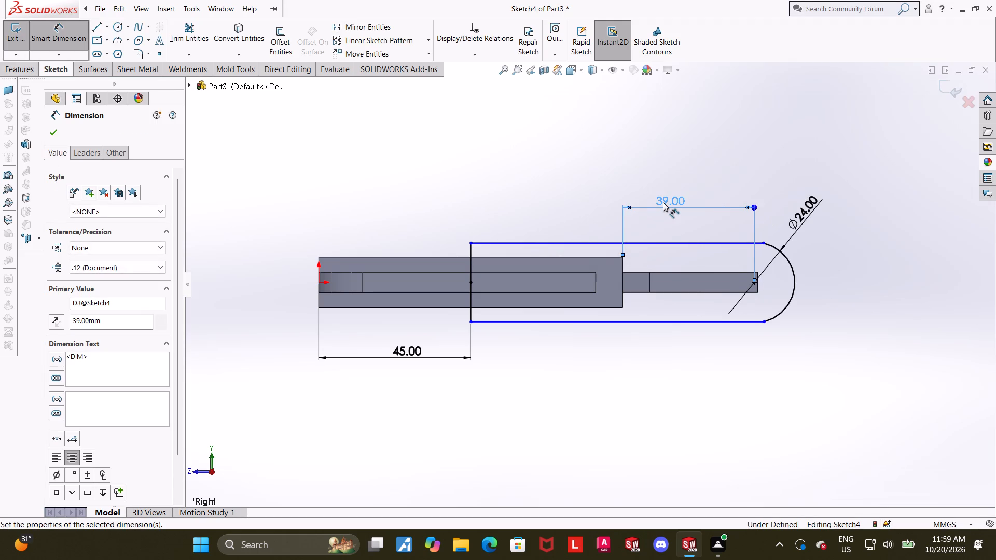
click(700, 121)
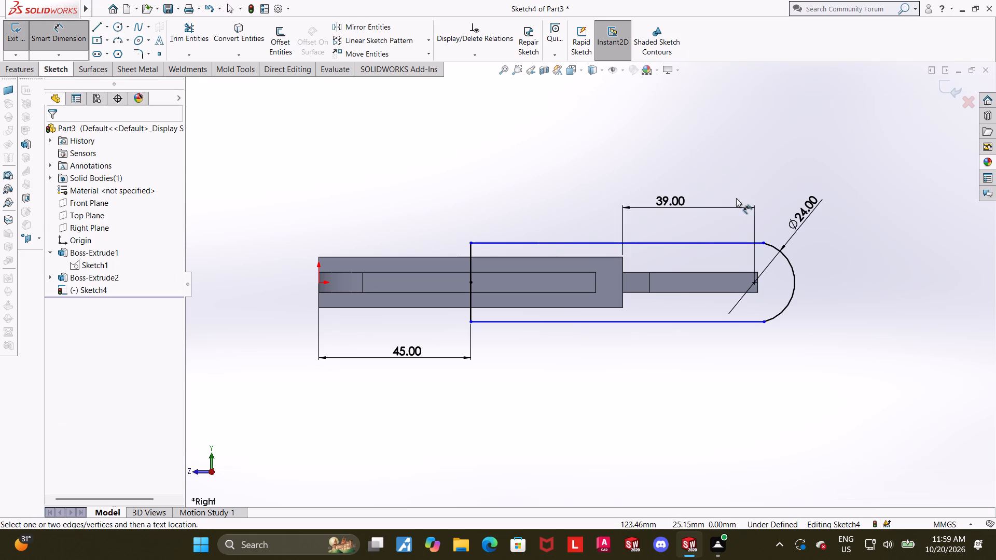
Add a Vertical relation aligning both arc endpoints with the arc's centre.
ctrl+click(767, 242)
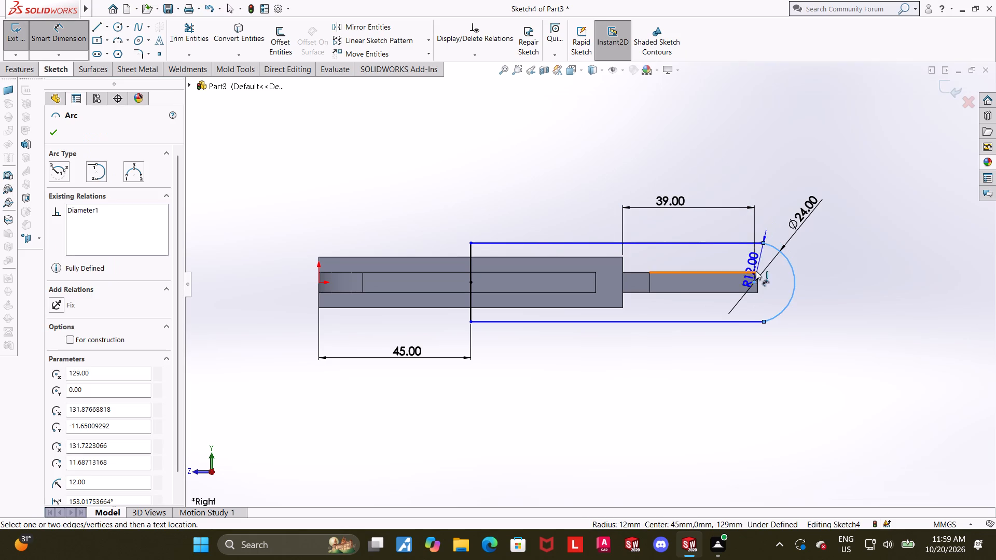
key(Escape)
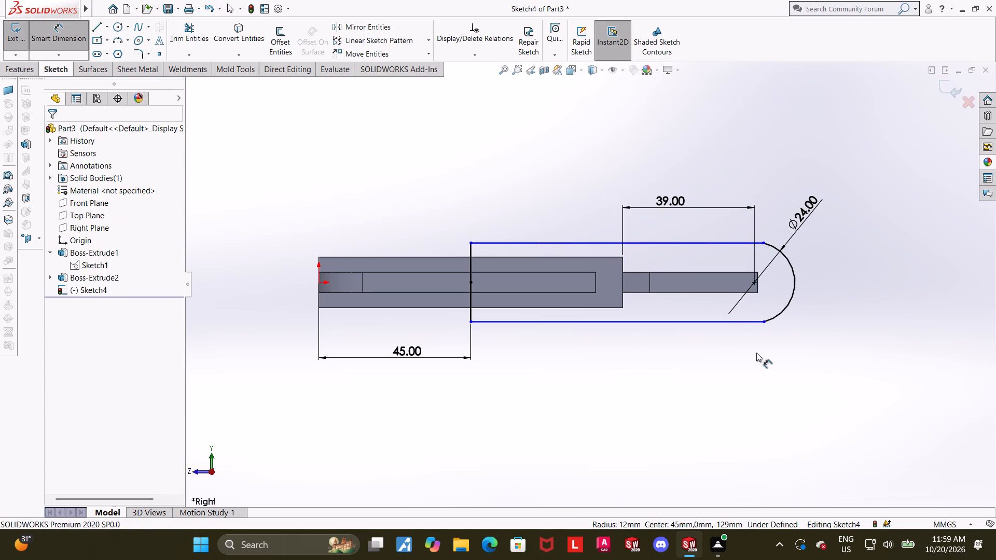
key(Escape)
ctrl+click(765, 241)
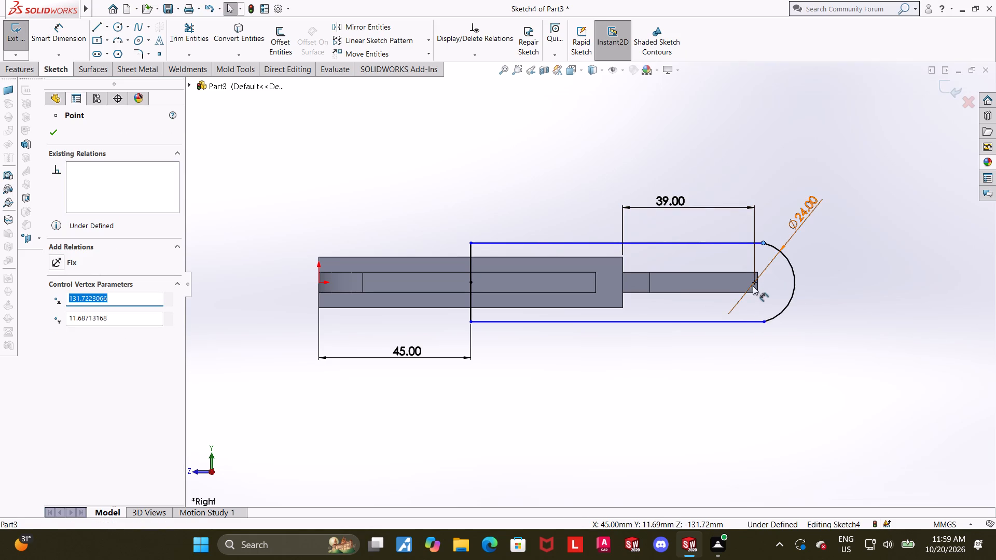
ctrl+click(754, 284)
ctrl+click(762, 323)
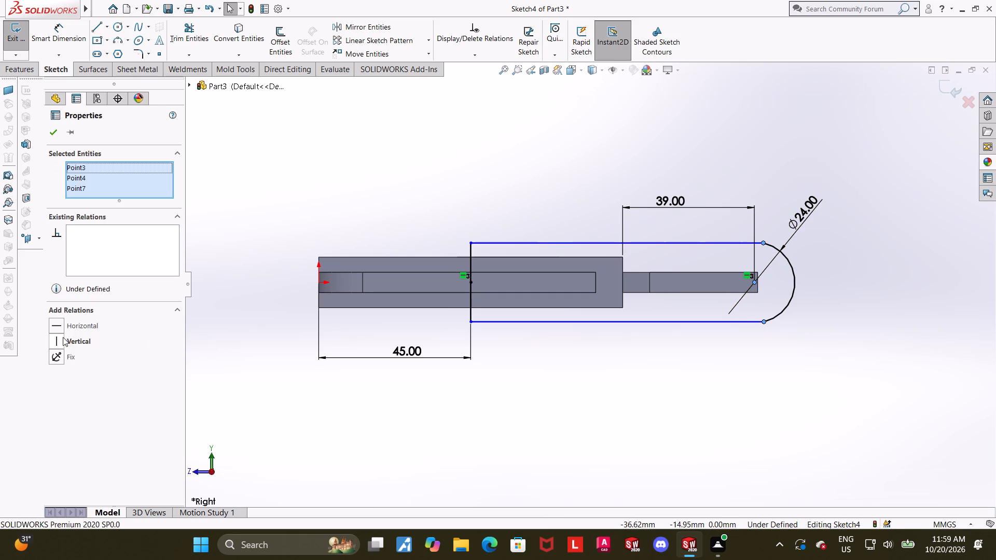
click(58, 338)
click(597, 409)
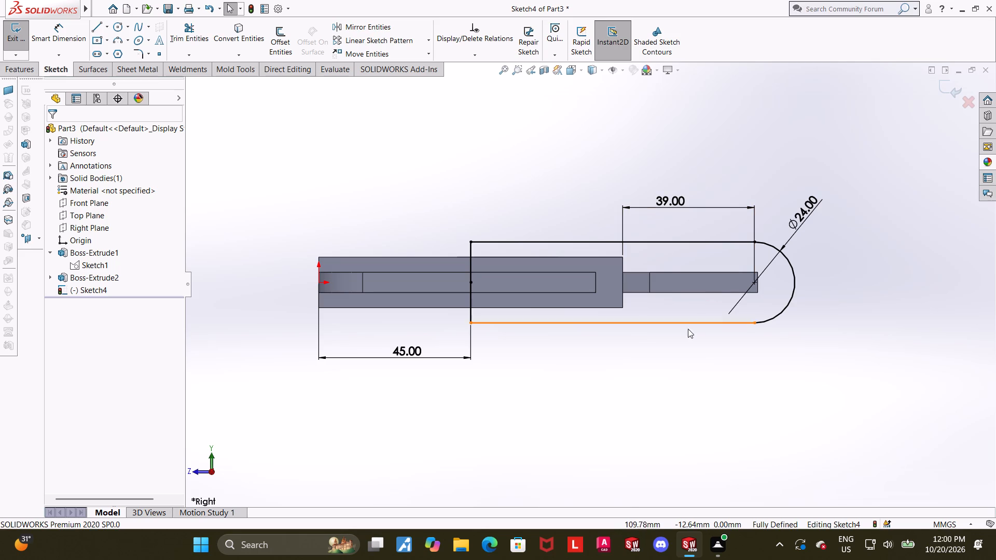
Close the sketch and extrude the round-ended profile 9 mm Blind in the reversed direction, inward toward the body, with merged result.
click(678, 346)
scroll(674, 309, up, 1)
middle_drag(677, 316, 682, 330)
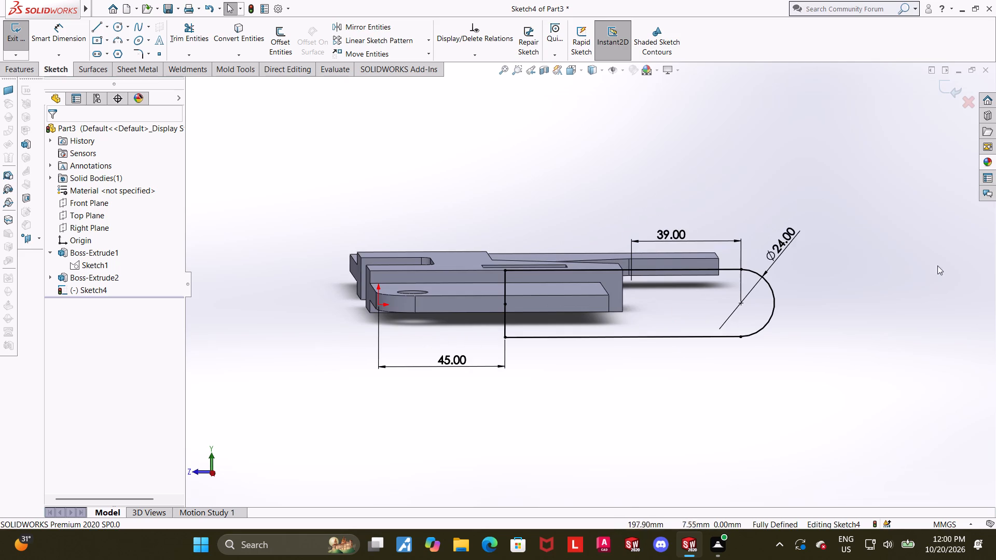
click(949, 88)
middle_drag(662, 265, 694, 296)
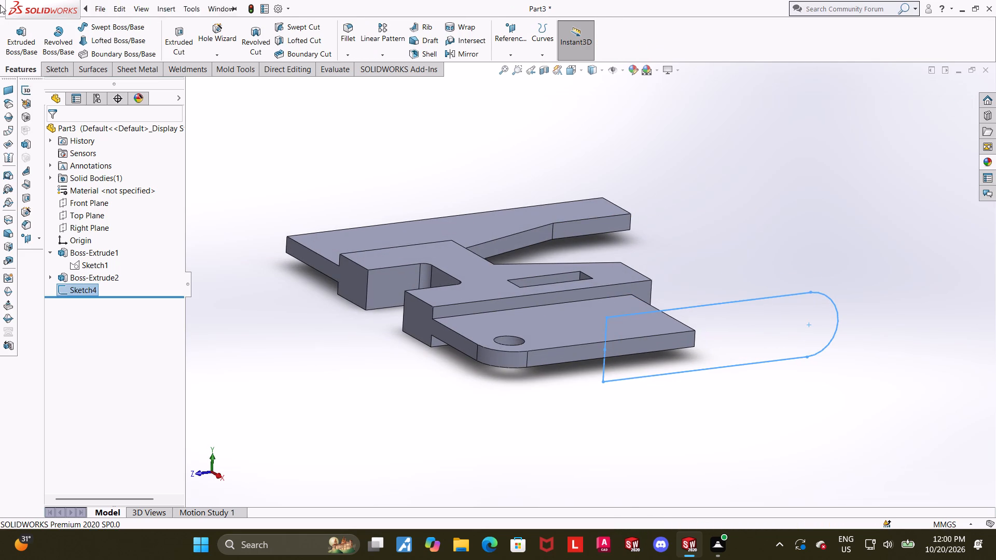
click(32, 43)
middle_drag(446, 409, 481, 437)
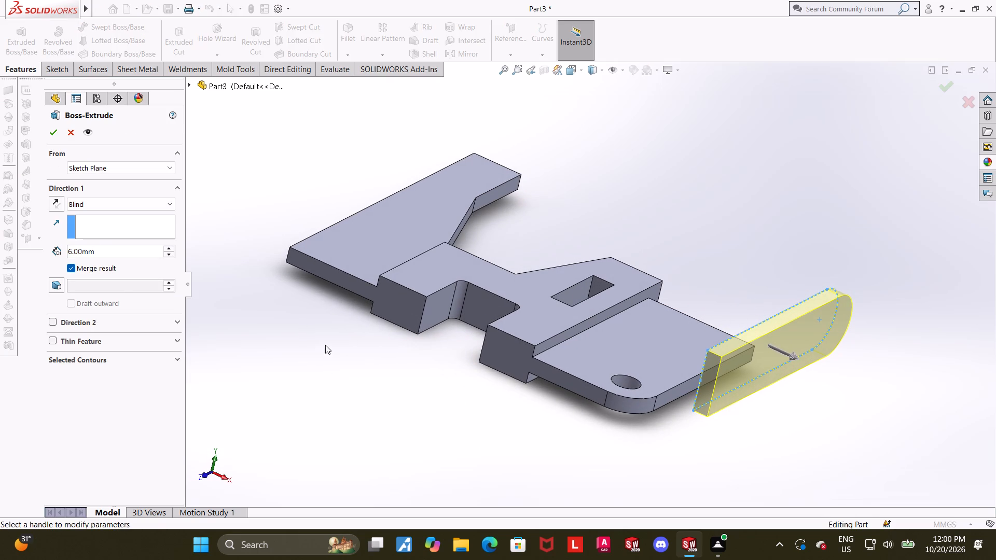
click(57, 207)
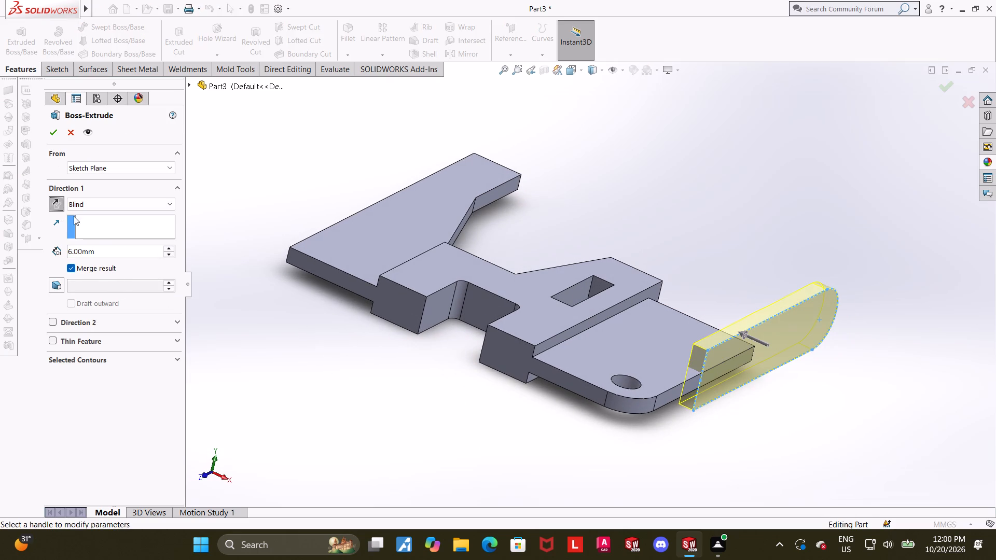
click(108, 250)
drag(114, 249, 58, 245)
drag(58, 245, 14, 240)
key(9)
key(Return)
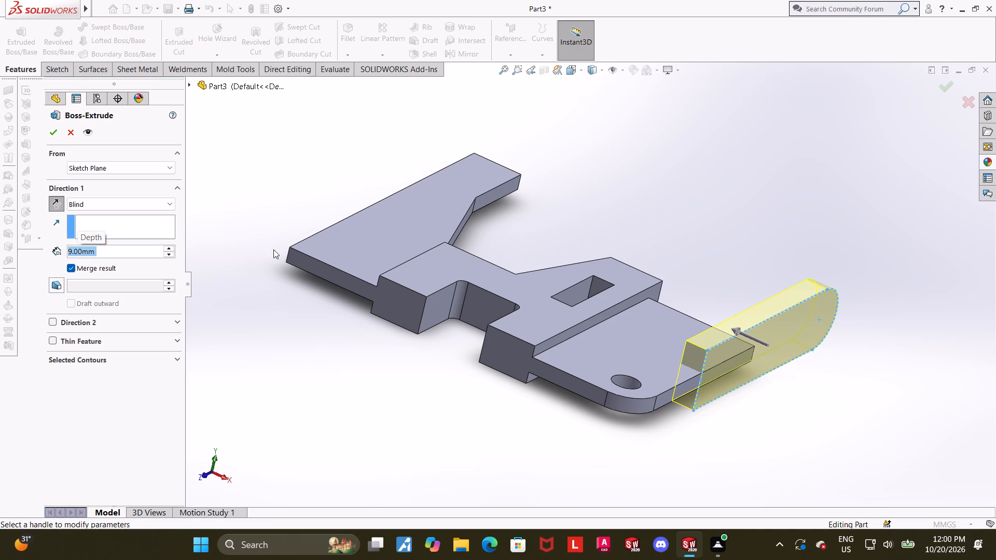
click(51, 129)
Start a sketch on the round-ended plate's flat outer face and draw a circle centred on its rounded end, viewed straight on.
middle_drag(808, 366, 838, 400)
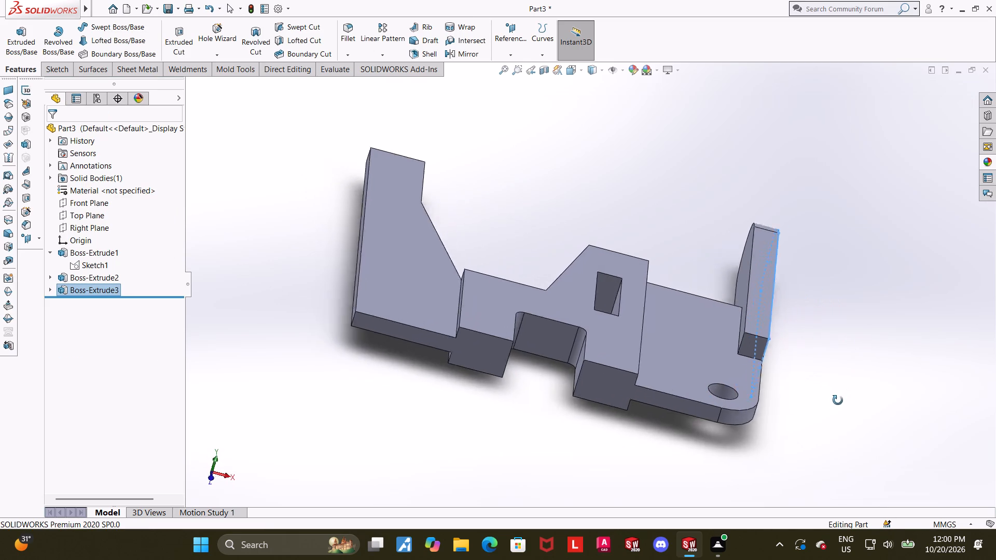
middle_drag(838, 400, 818, 456)
click(810, 402)
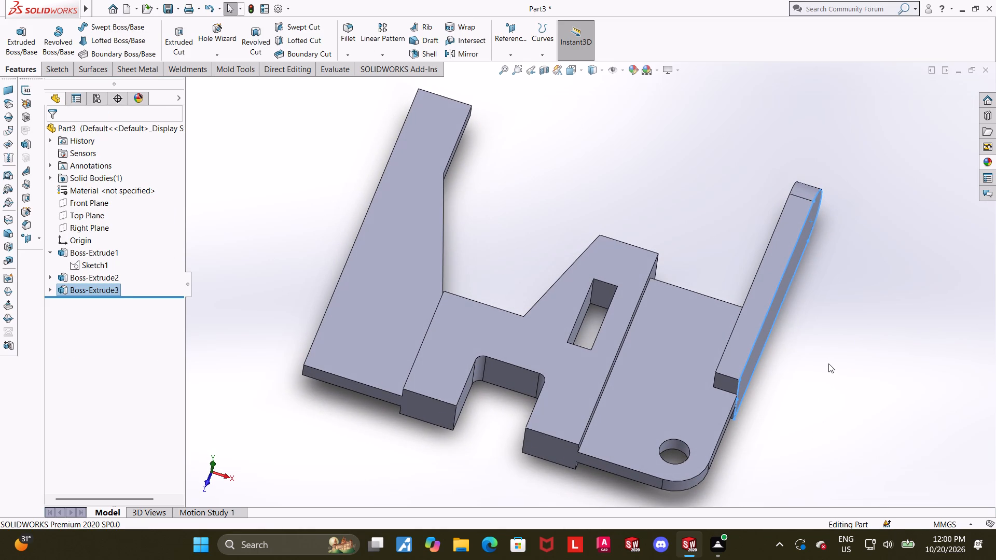
middle_drag(821, 363, 758, 348)
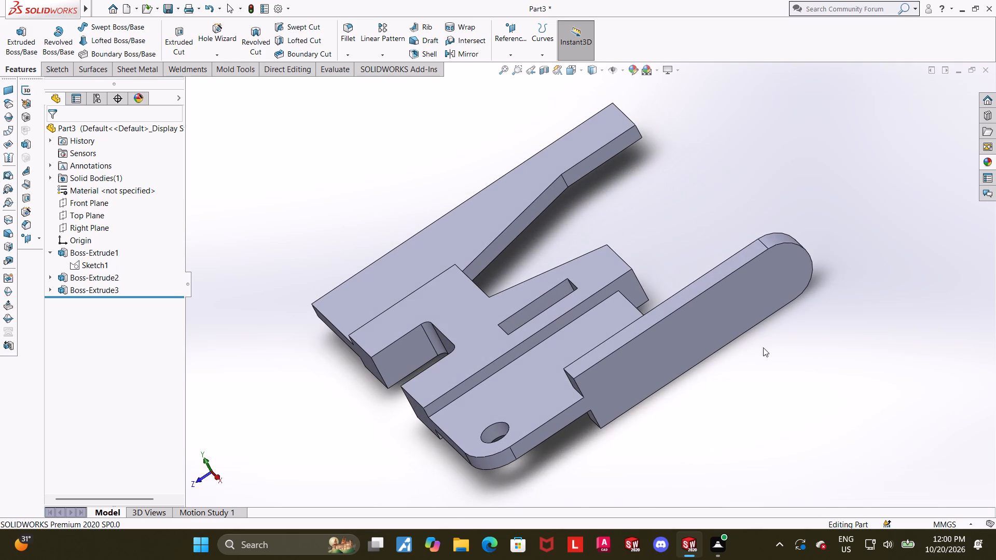
click(796, 274)
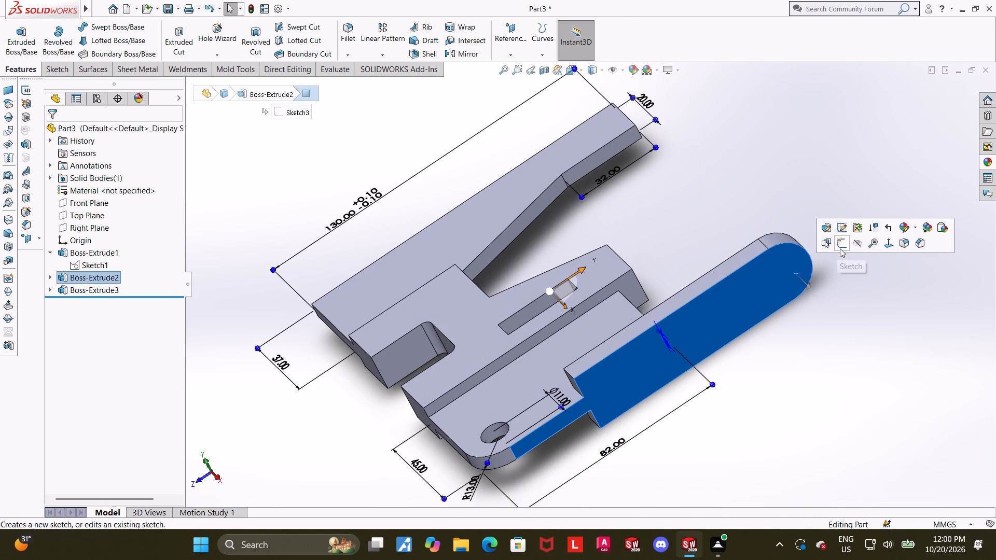
click(840, 248)
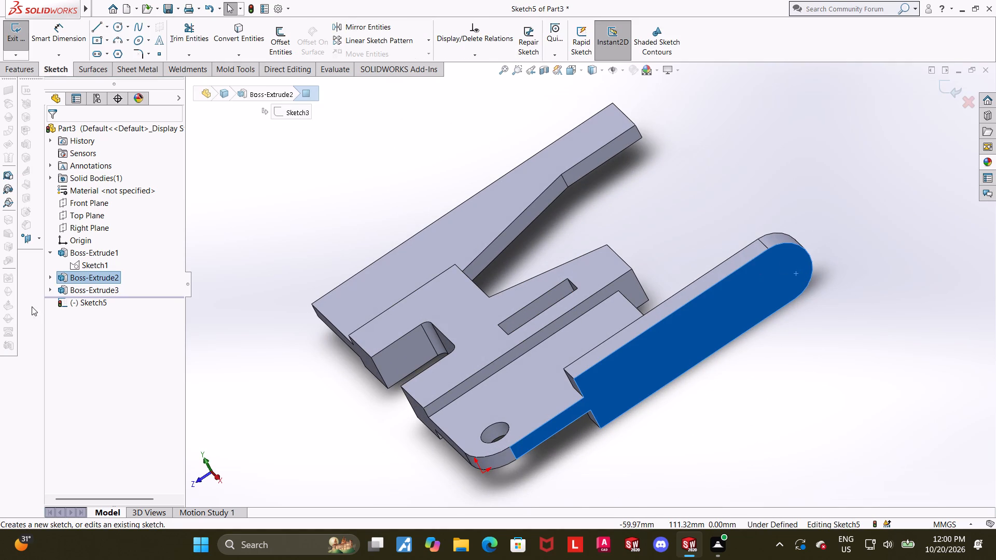
click(54, 296)
click(75, 299)
click(105, 287)
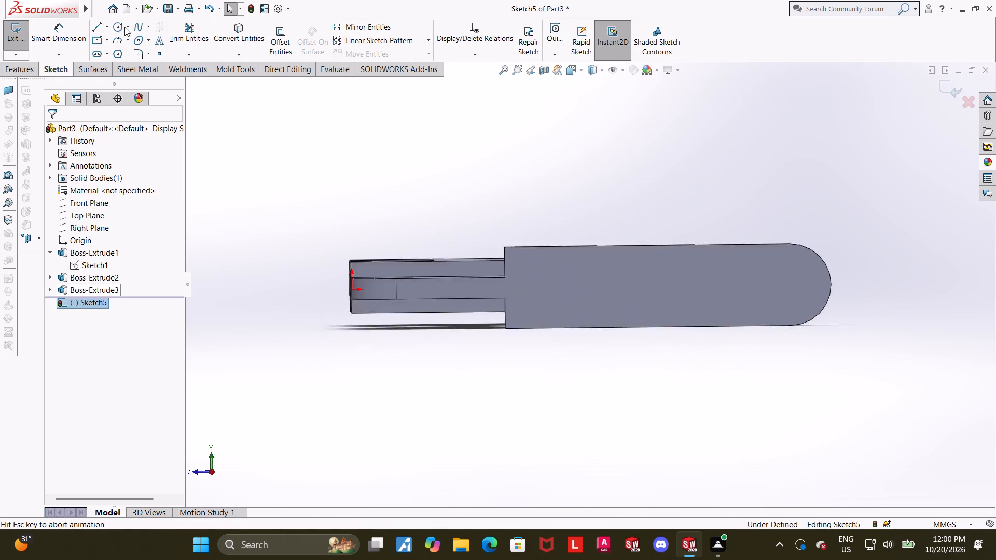
click(120, 27)
scroll(850, 279, down, 2)
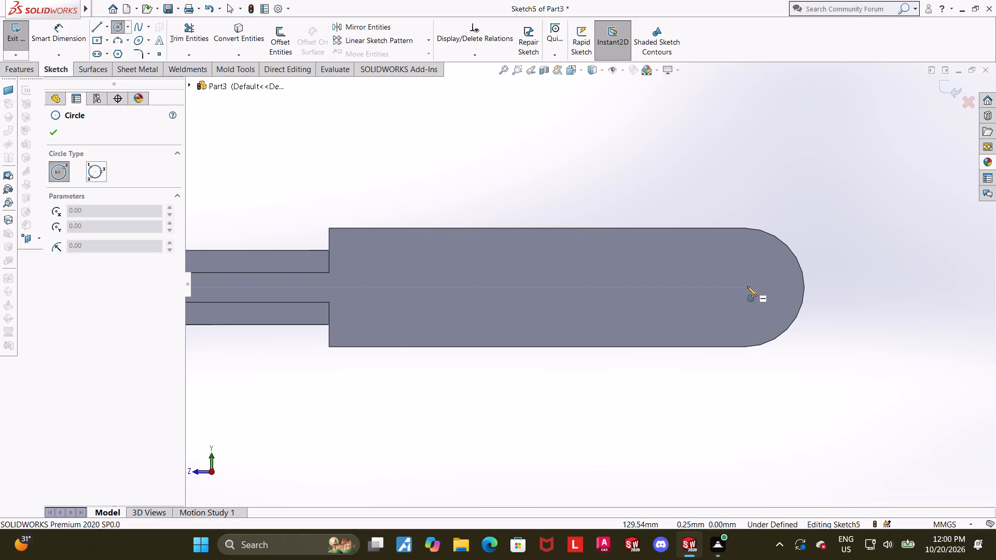
click(744, 287)
click(781, 260)
key(Escape)
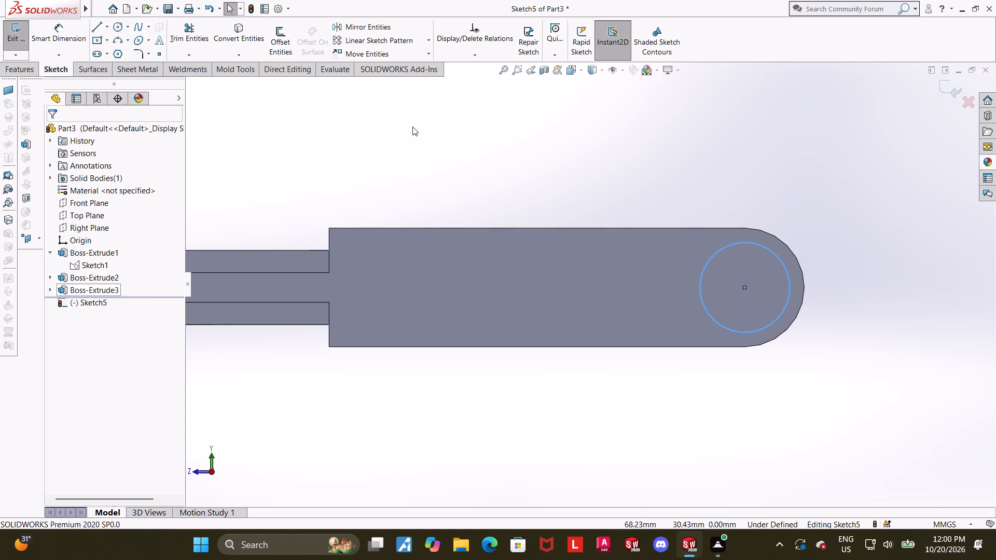
Draw a smaller circle inside the first one, sharing its centre.
click(119, 24)
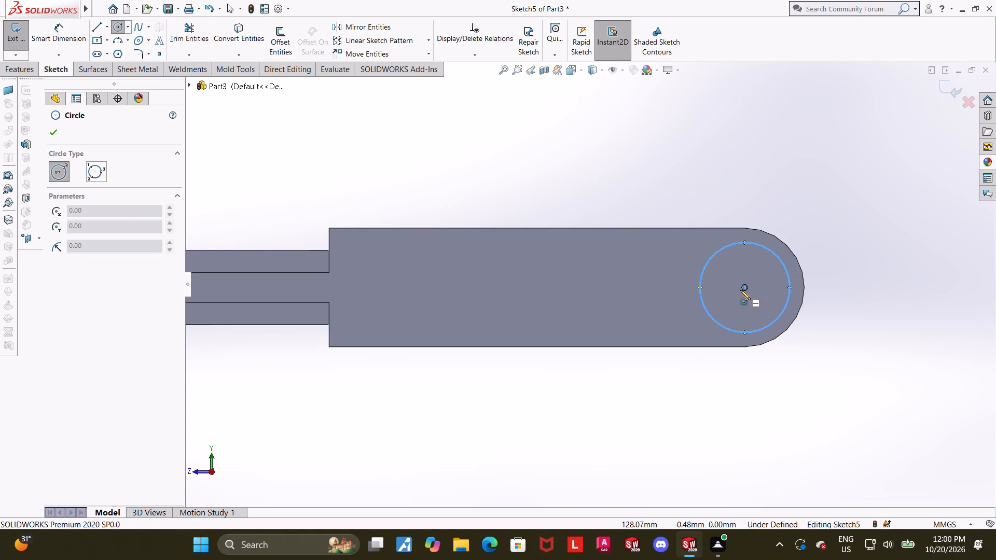
click(745, 289)
click(761, 268)
key(Escape)
key(Escape)
key(Escape)
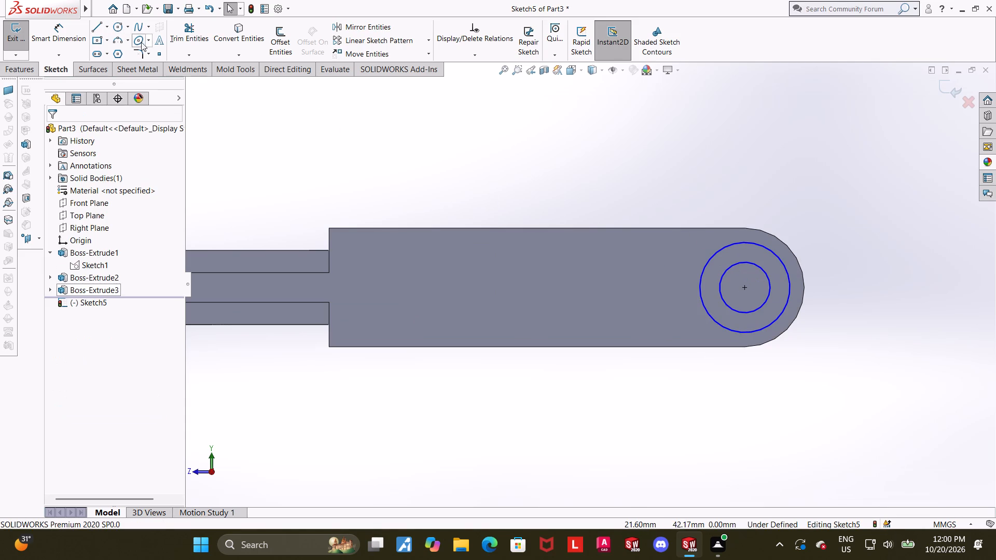
Dimension the outer circle's diameter at 18 mm.
click(73, 23)
click(720, 249)
click(727, 175)
text(18)
key(Return)
key(Escape)
key(Escape)
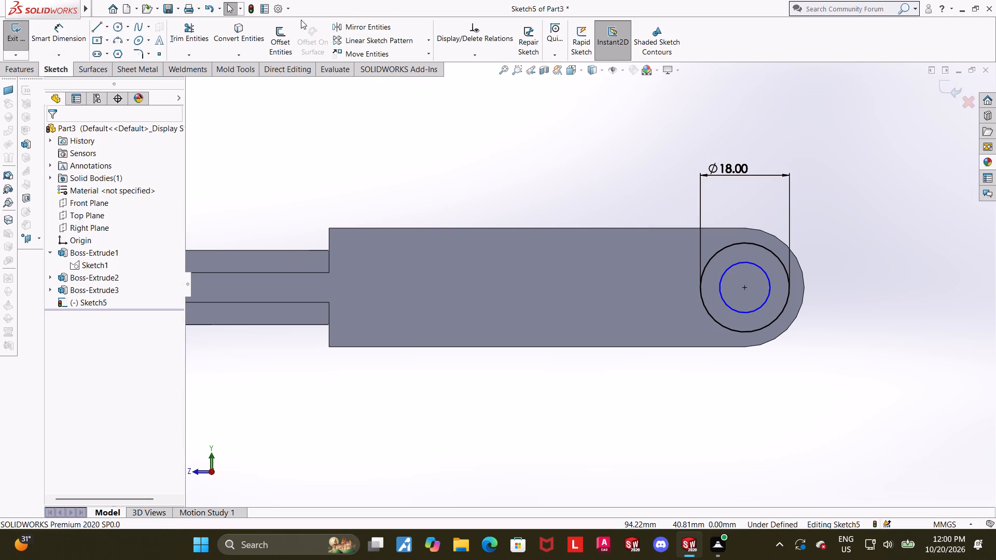
Dimension the inner circle's diameter at 10 mm.
click(77, 36)
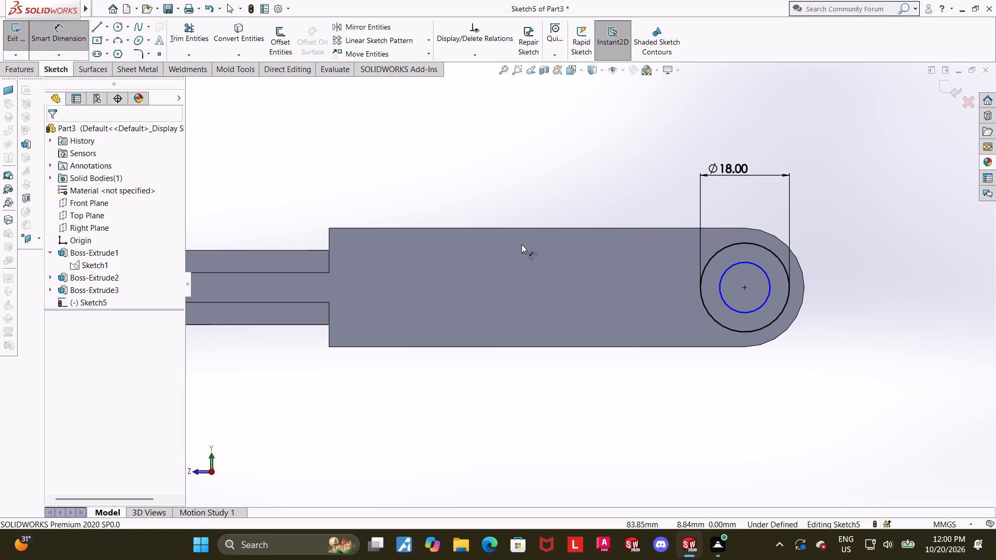
scroll(521, 244, up, 1)
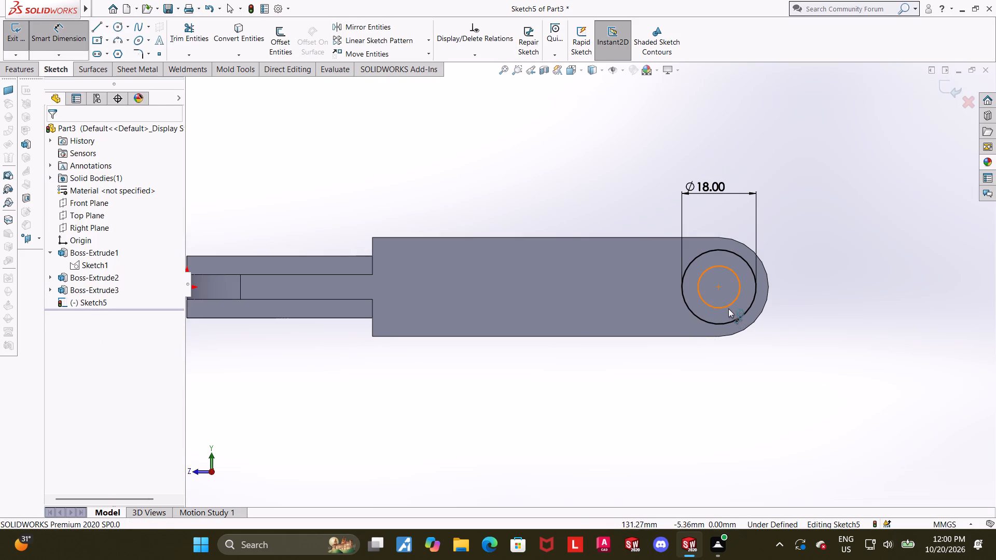
click(728, 309)
click(718, 366)
text(10)
key(Return)
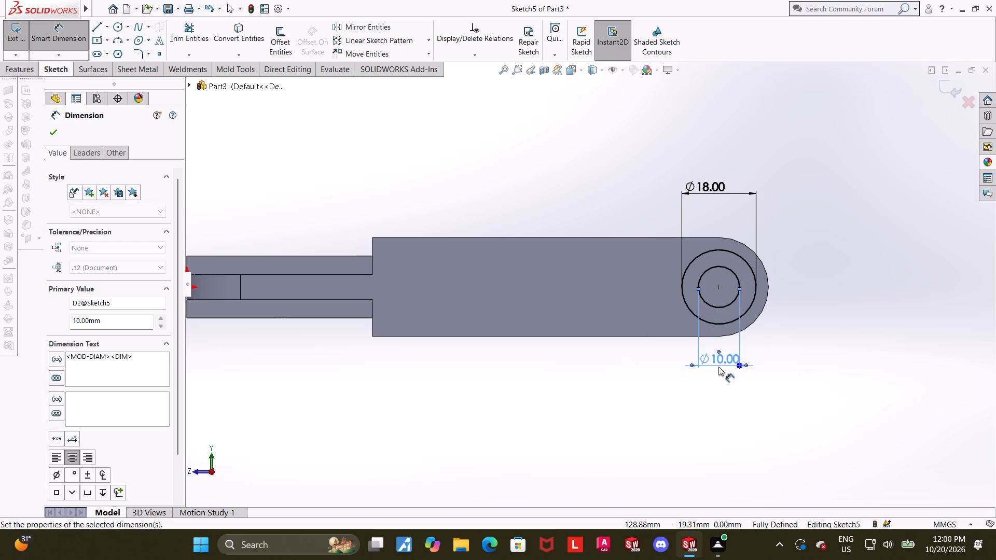
key(Escape)
key(Escape)
click(782, 357)
Examine in 3D how the two concentric circles sit on the plate's rounded end.
middle_drag(826, 231, 853, 291)
scroll(851, 292, up, 3)
scroll(793, 345, down, 2)
scroll(717, 324, down, 1)
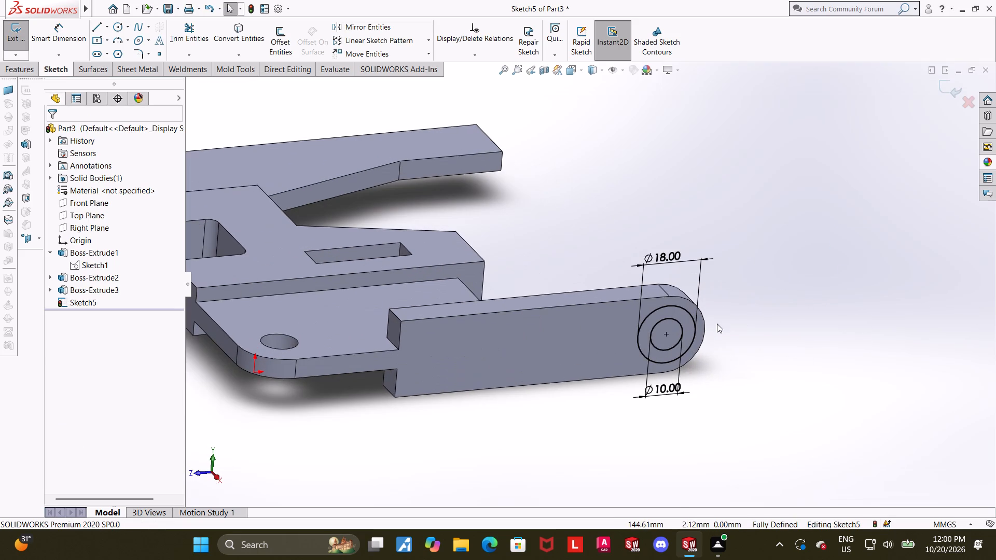
scroll(687, 330, up, 1)
scroll(657, 309, down, 2)
middle_click(688, 350)
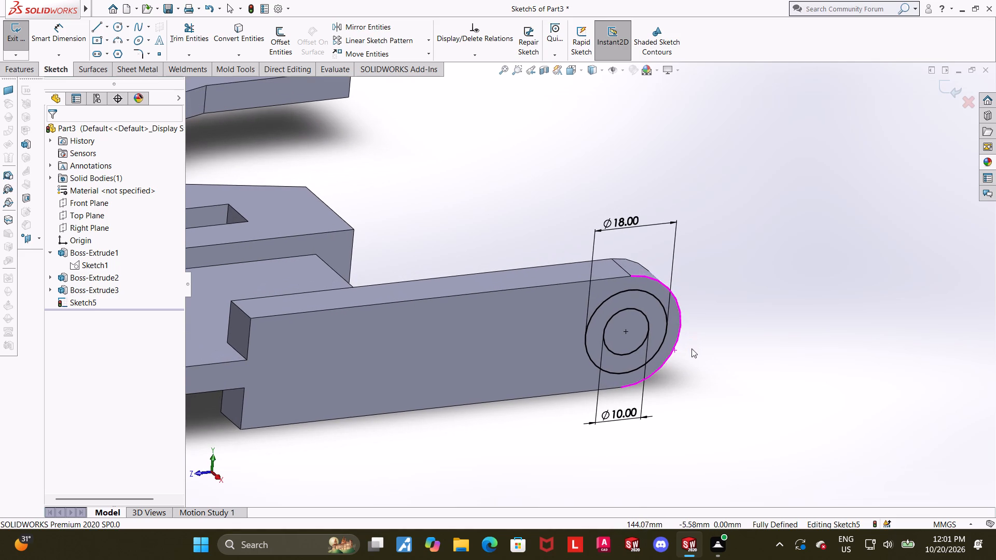
scroll(682, 330, down, 1)
scroll(648, 383, up, 2)
middle_drag(648, 385, 636, 393)
middle_click(569, 327)
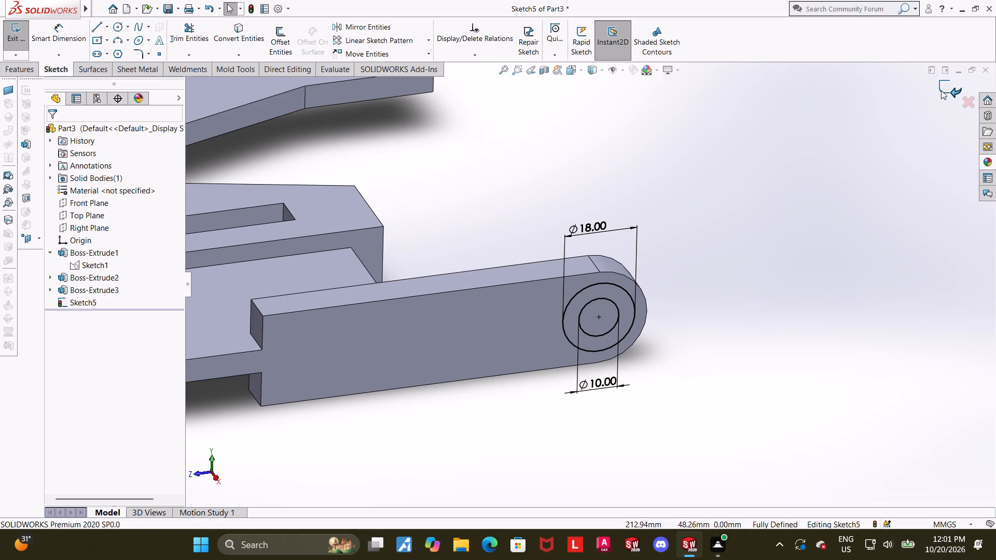
scroll(682, 395, up, 1)
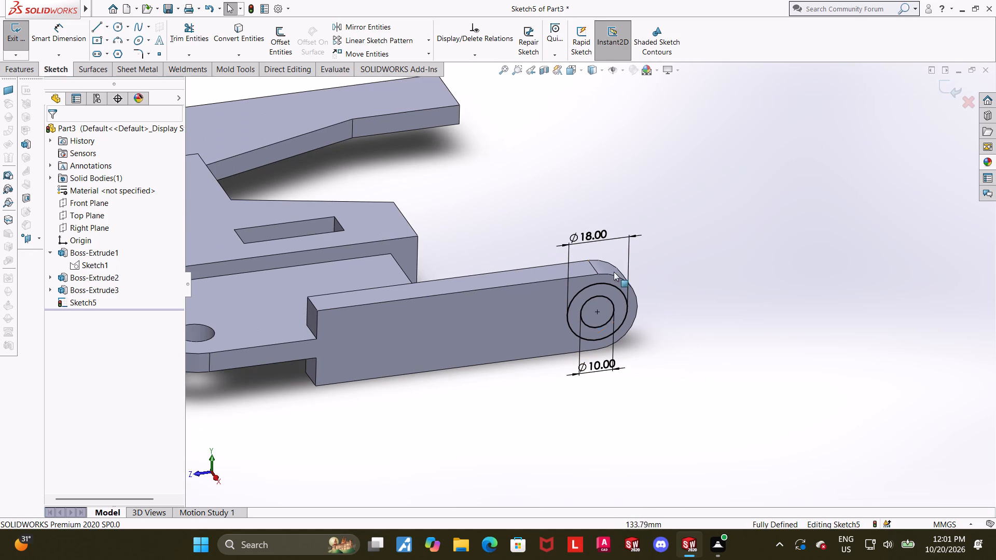
scroll(599, 242, down, 2)
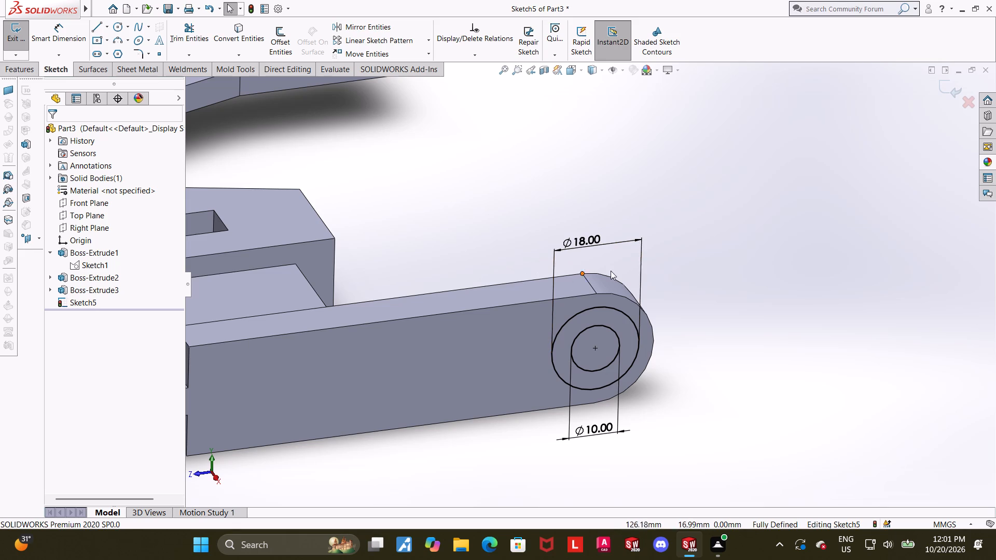
Close the sketch containing the two concentric circles.
click(937, 92)
click(942, 88)
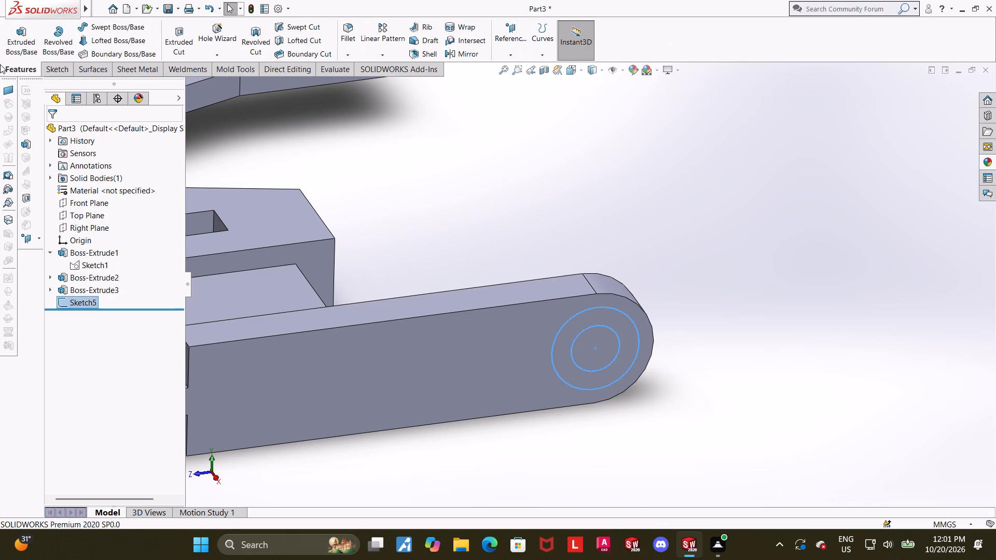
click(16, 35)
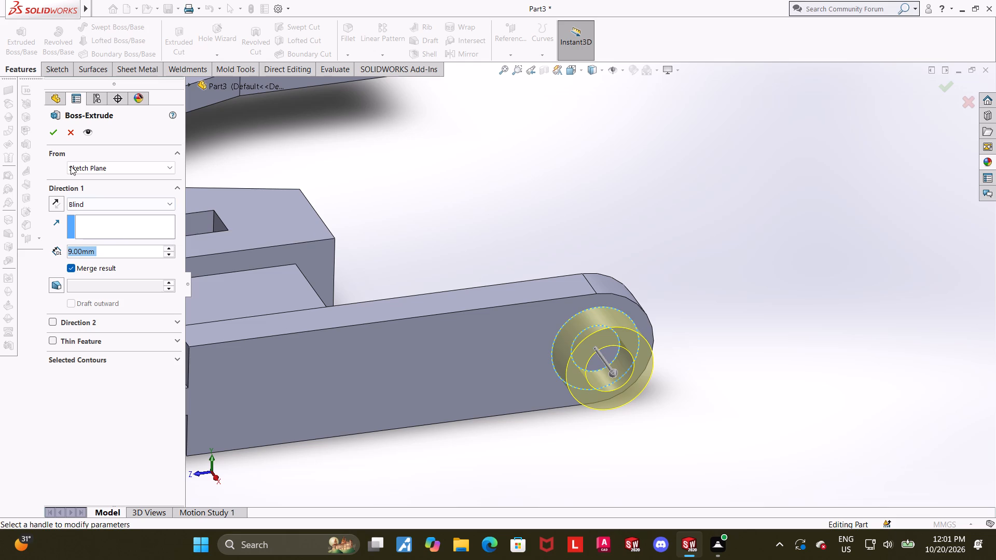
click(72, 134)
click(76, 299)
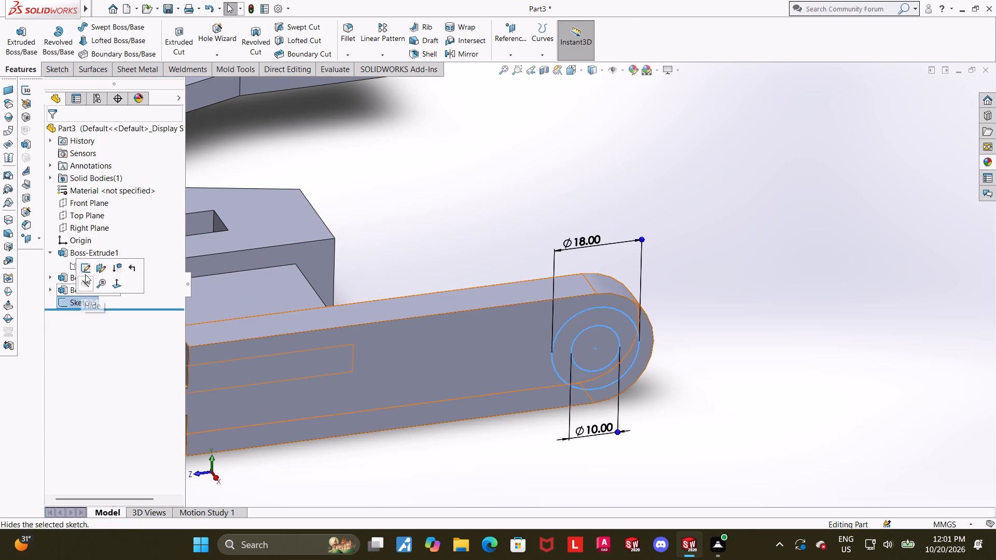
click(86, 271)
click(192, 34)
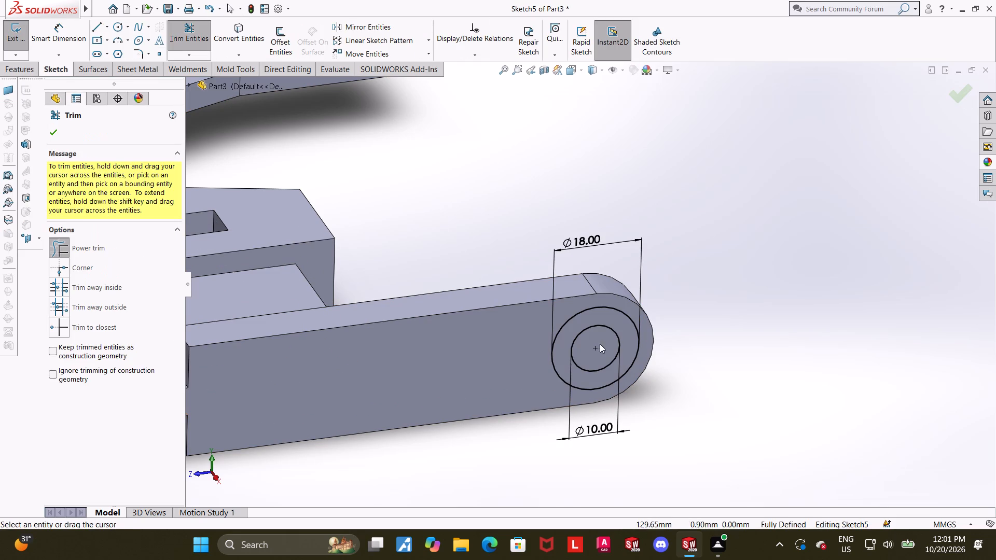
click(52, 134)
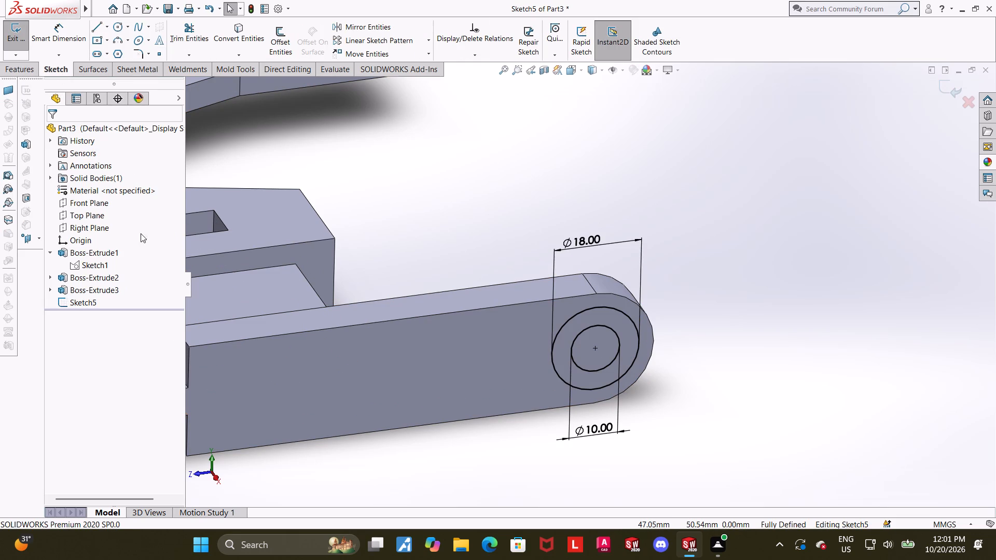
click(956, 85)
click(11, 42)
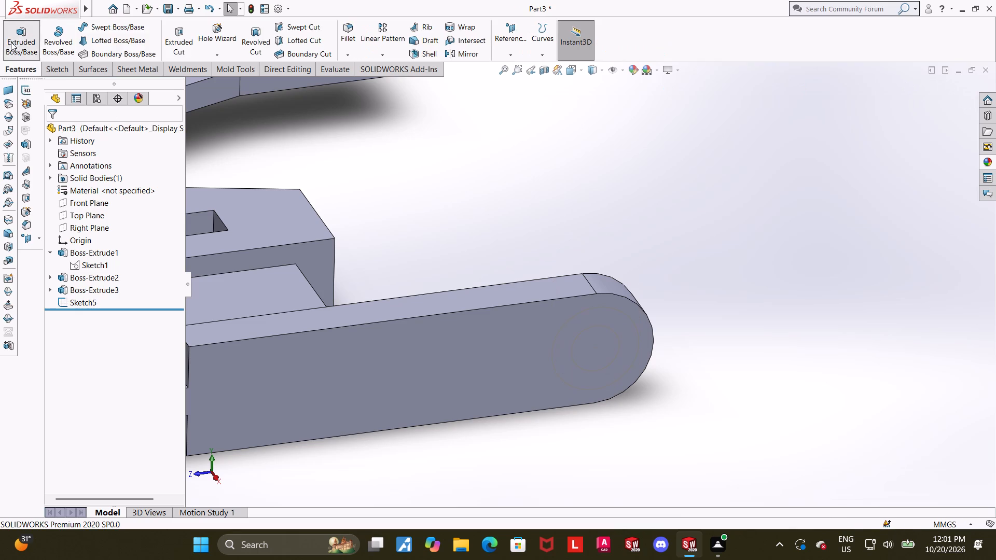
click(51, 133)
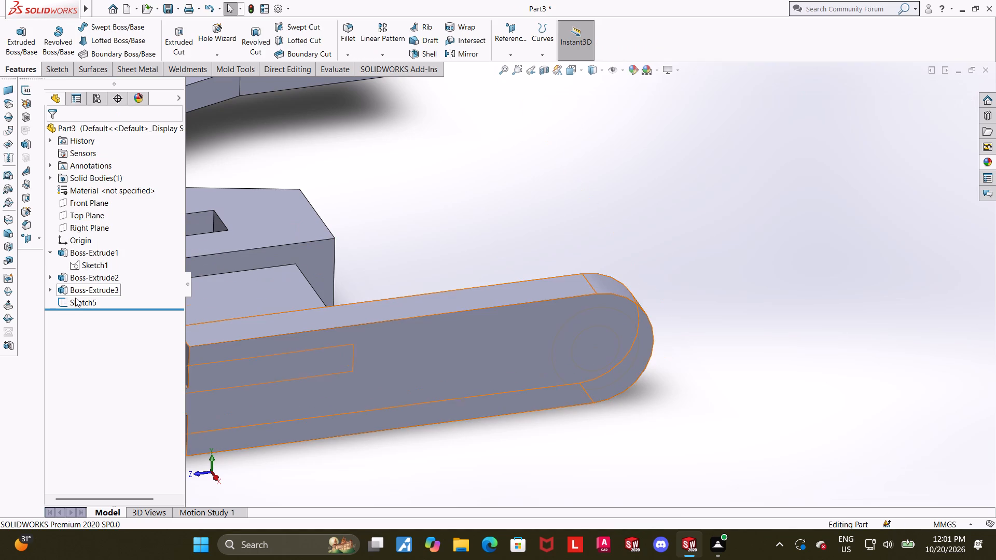
Extrude the concentric-circle sketch 31.5 mm outward from the plate's rounded end as a hollow cylinder merged with the body.
click(75, 298)
click(15, 44)
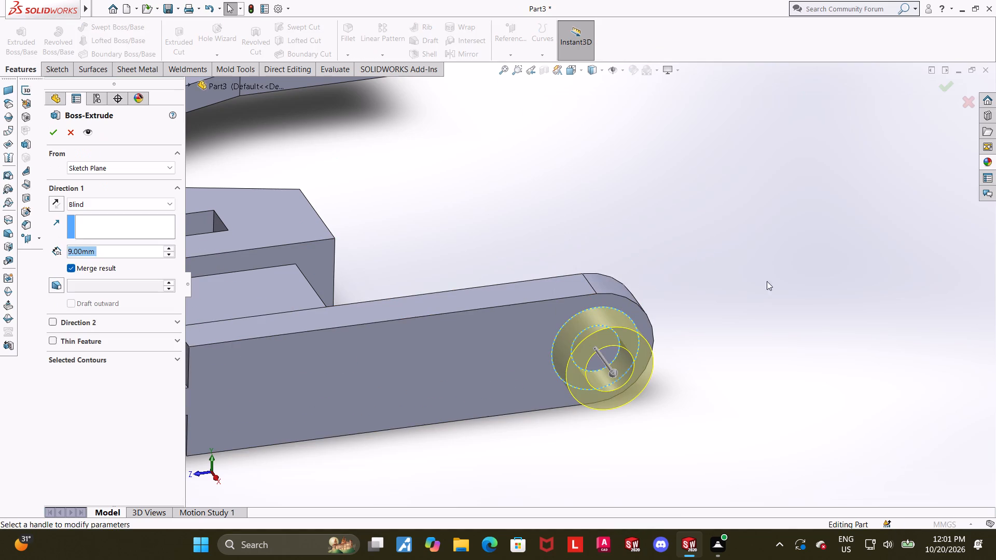
middle_drag(754, 313, 759, 318)
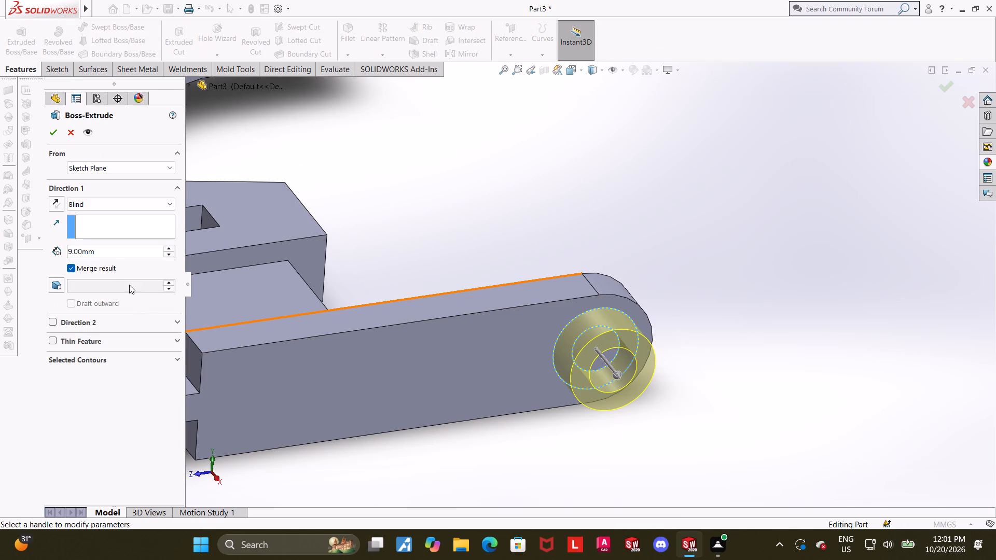
click(114, 251)
drag(121, 250, 79, 251)
click(454, 233)
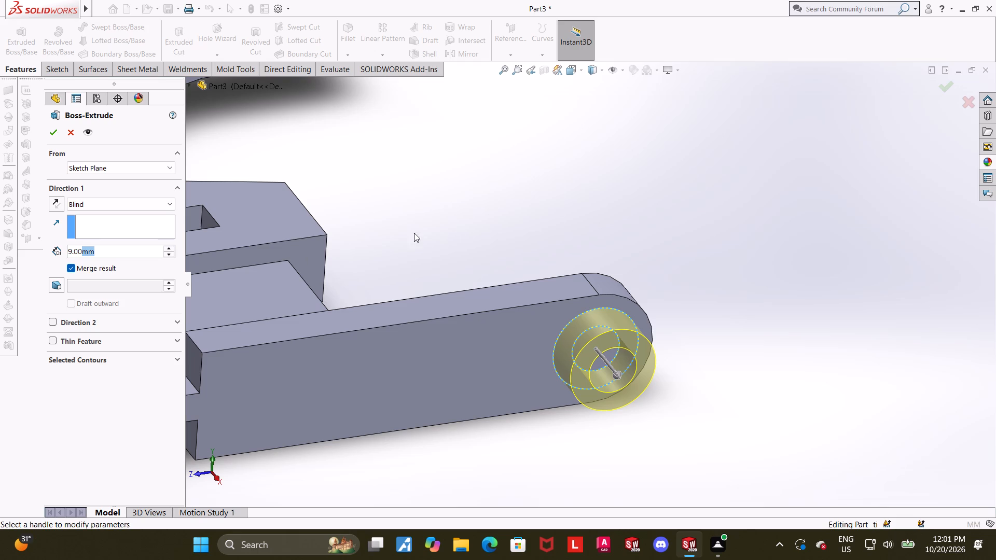
drag(113, 247, 0, 251)
text(31.5)
key(Return)
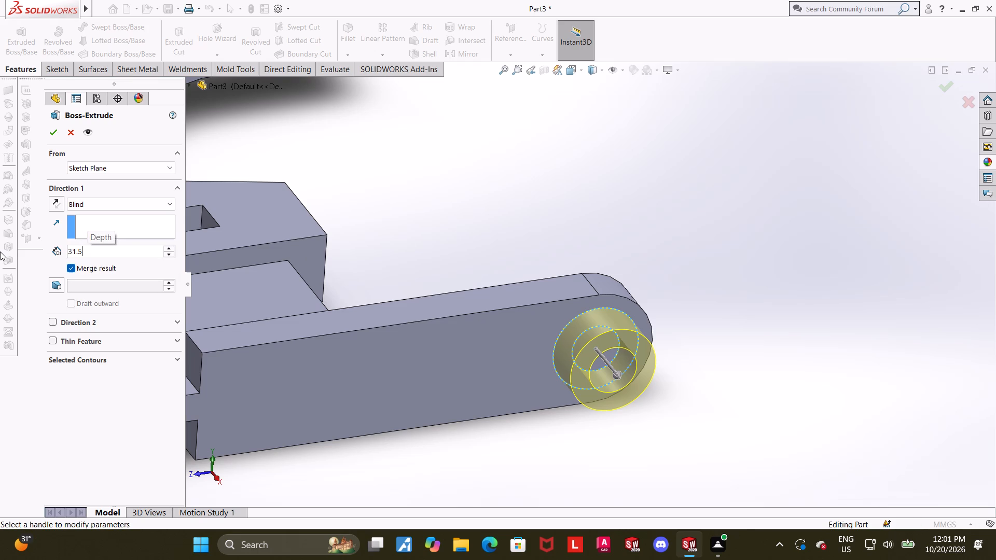
click(53, 133)
click(583, 241)
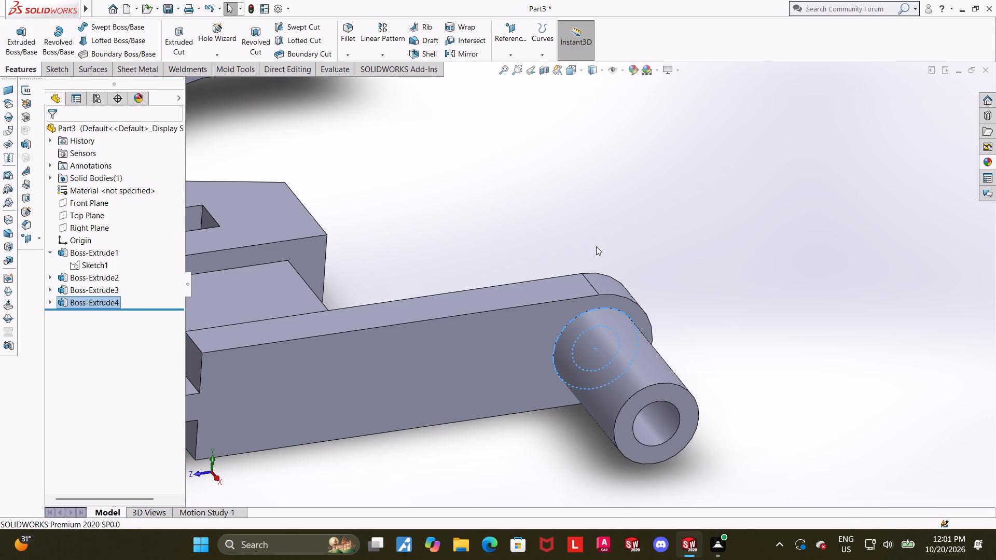
In the round-ended plate's profile sketch, draw a circle about 12 mm in diameter centred on the rounded end's arc centre.
scroll(596, 246, up, 2)
scroll(646, 292, down, 1)
middle_drag(713, 358, 699, 359)
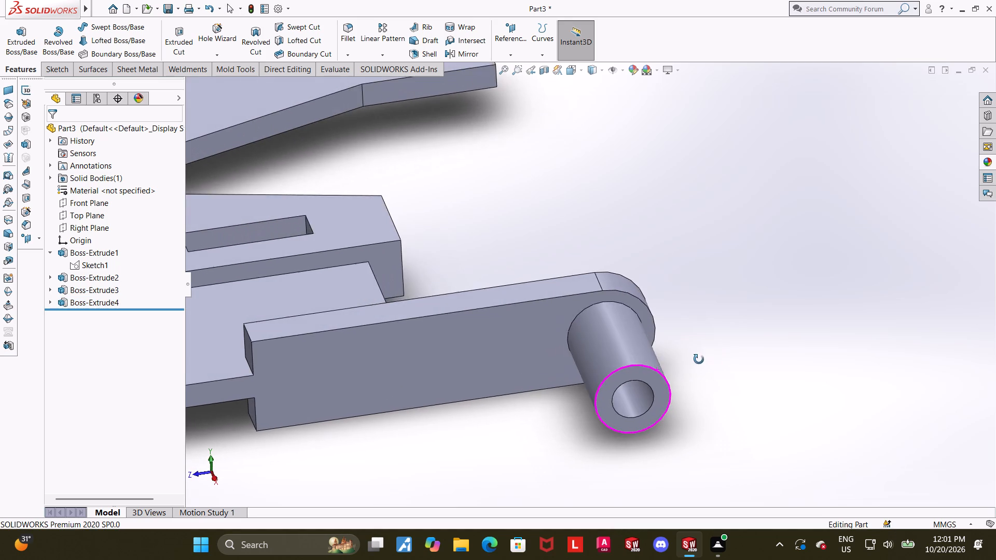
middle_drag(699, 359, 699, 356)
click(50, 288)
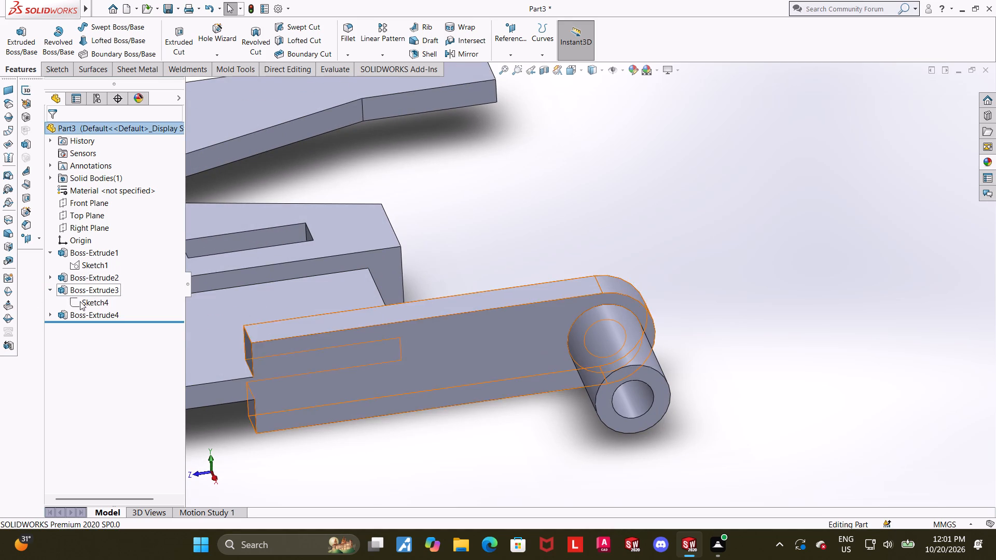
click(80, 301)
click(90, 269)
click(93, 301)
click(117, 287)
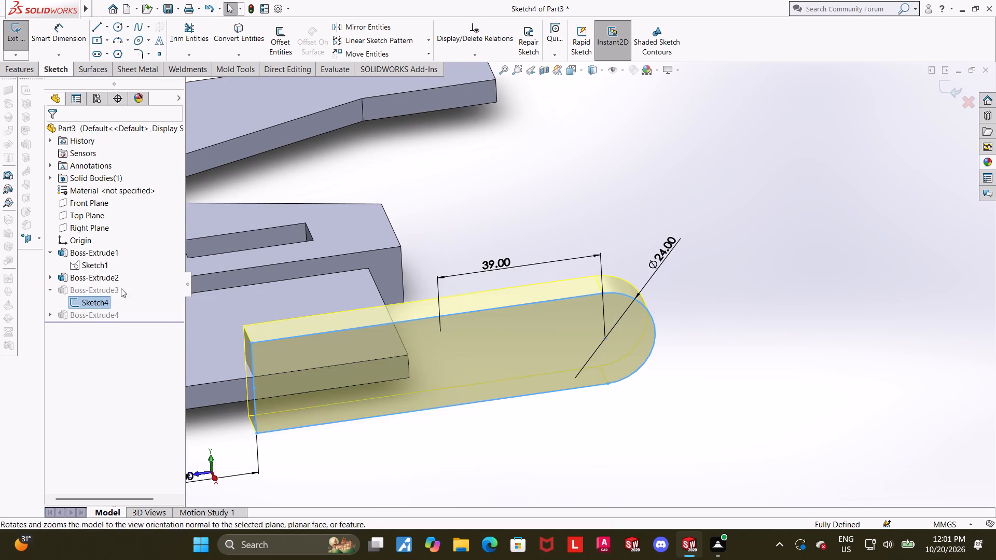
click(950, 337)
scroll(857, 264, down, 4)
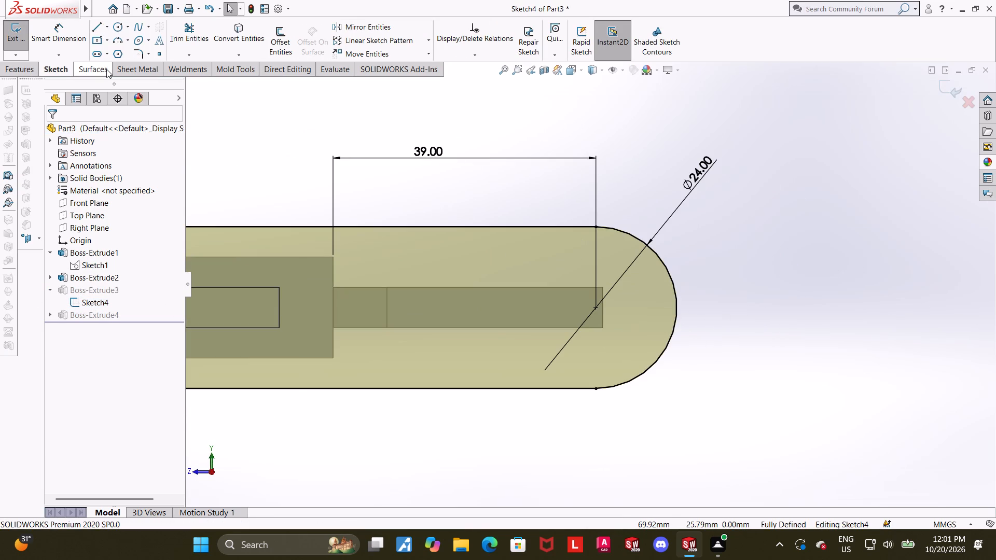
click(118, 27)
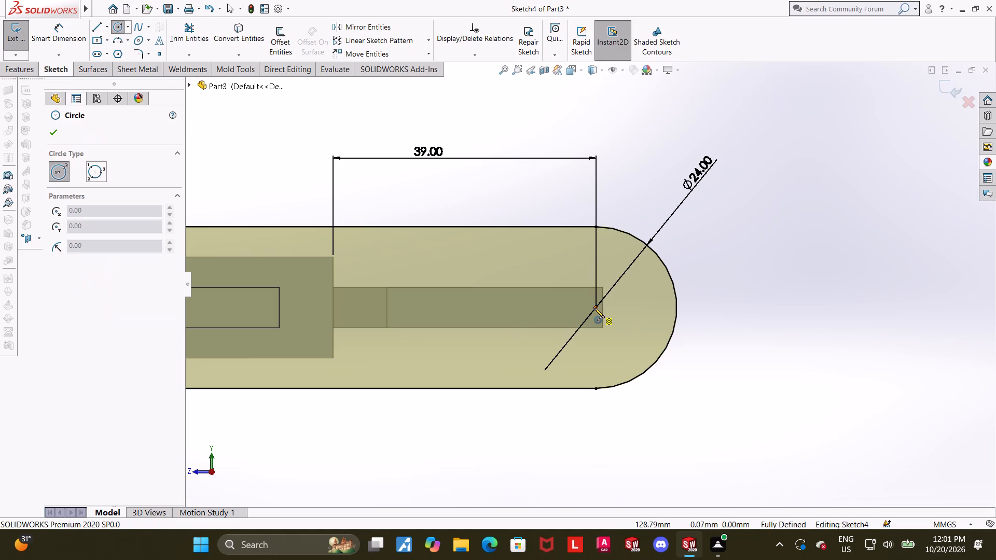
click(594, 309)
click(621, 276)
key(Escape)
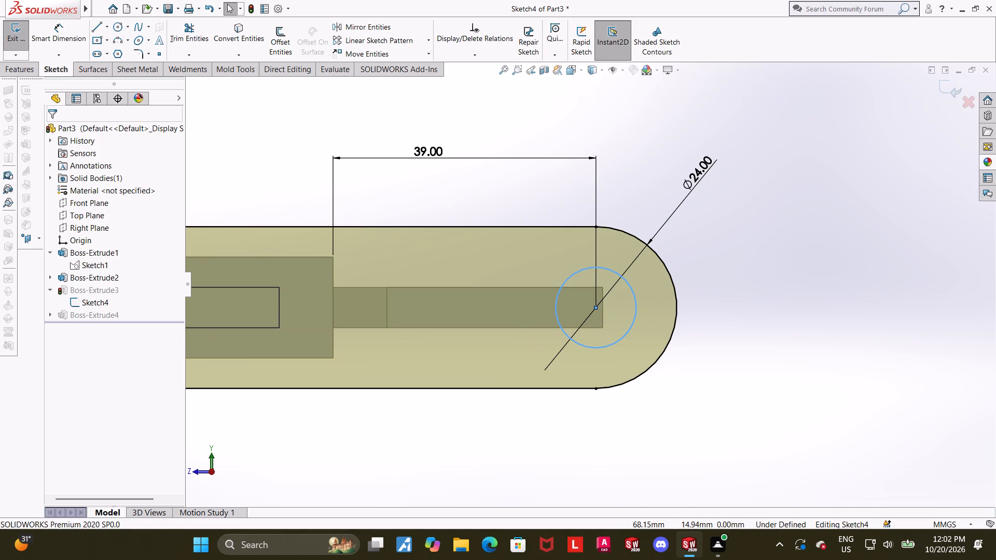
Dimension the new circle's diameter at 10 mm and close the sketch to cut the hole through the plate.
click(60, 41)
click(608, 347)
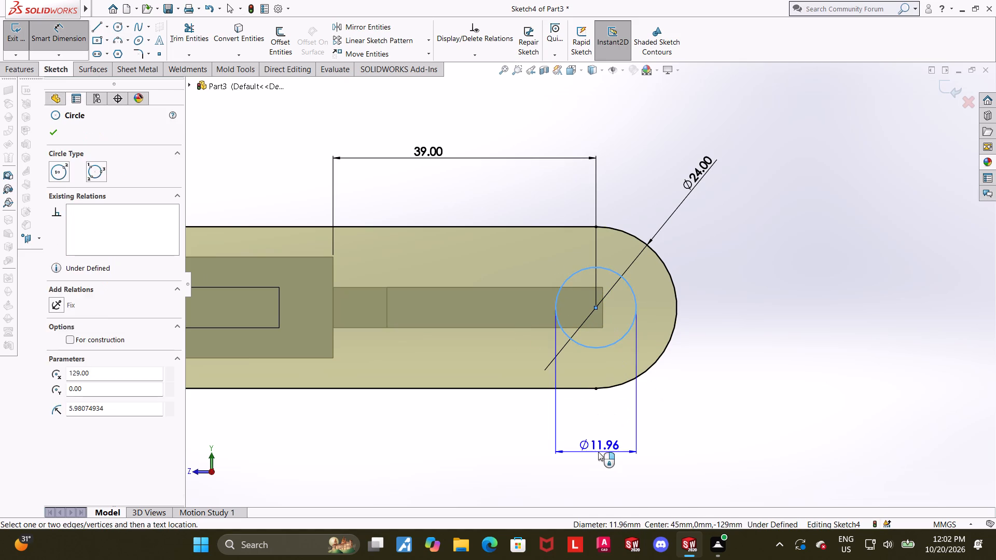
click(598, 452)
text(10)
key(Return)
key(Escape)
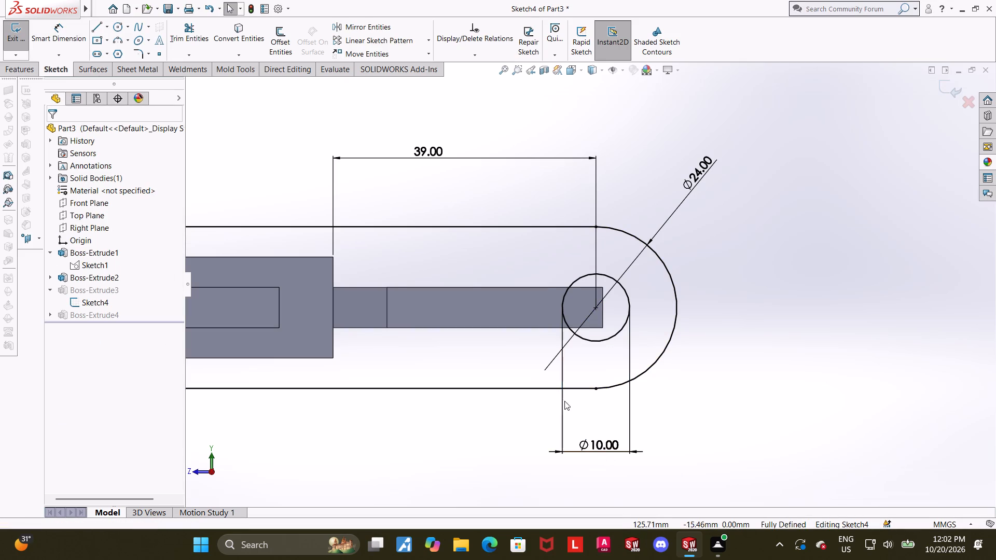
click(949, 90)
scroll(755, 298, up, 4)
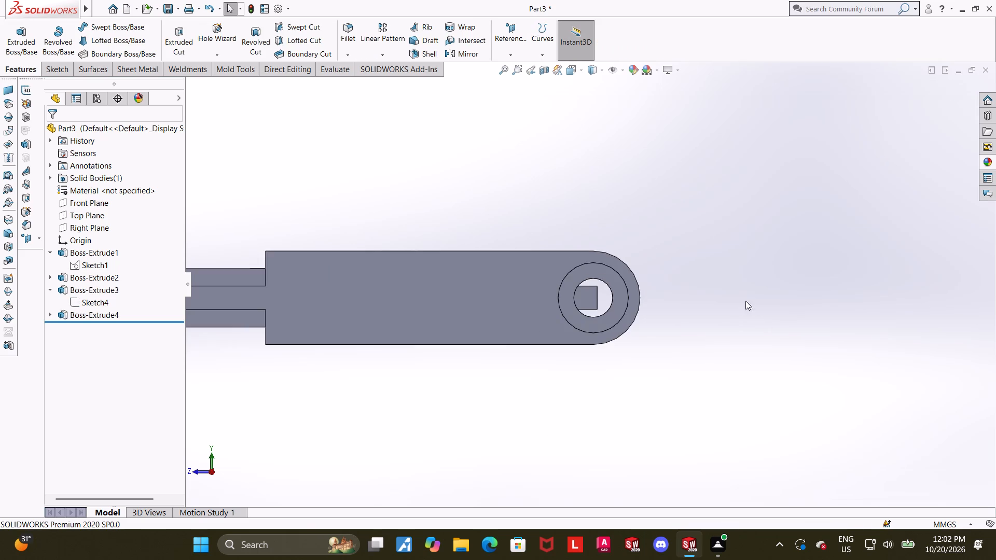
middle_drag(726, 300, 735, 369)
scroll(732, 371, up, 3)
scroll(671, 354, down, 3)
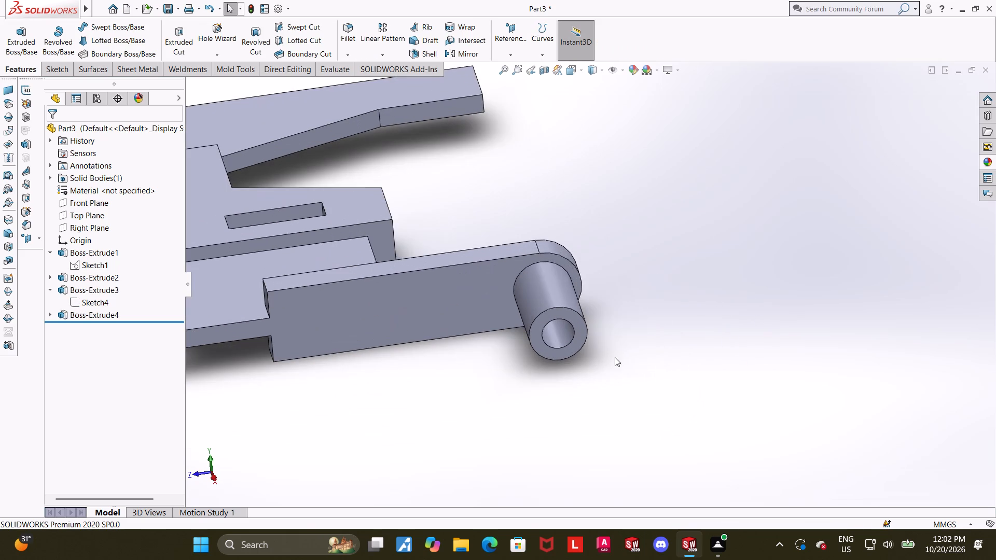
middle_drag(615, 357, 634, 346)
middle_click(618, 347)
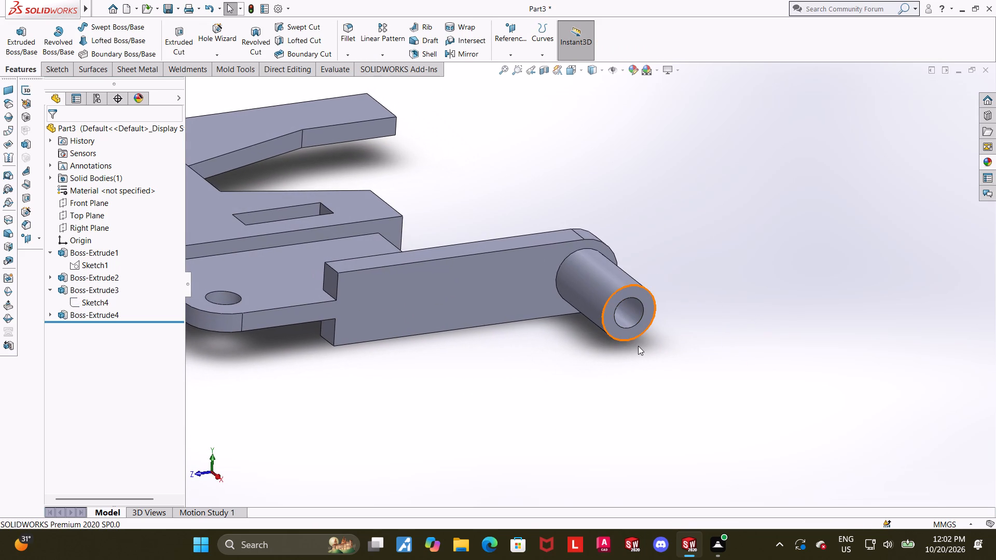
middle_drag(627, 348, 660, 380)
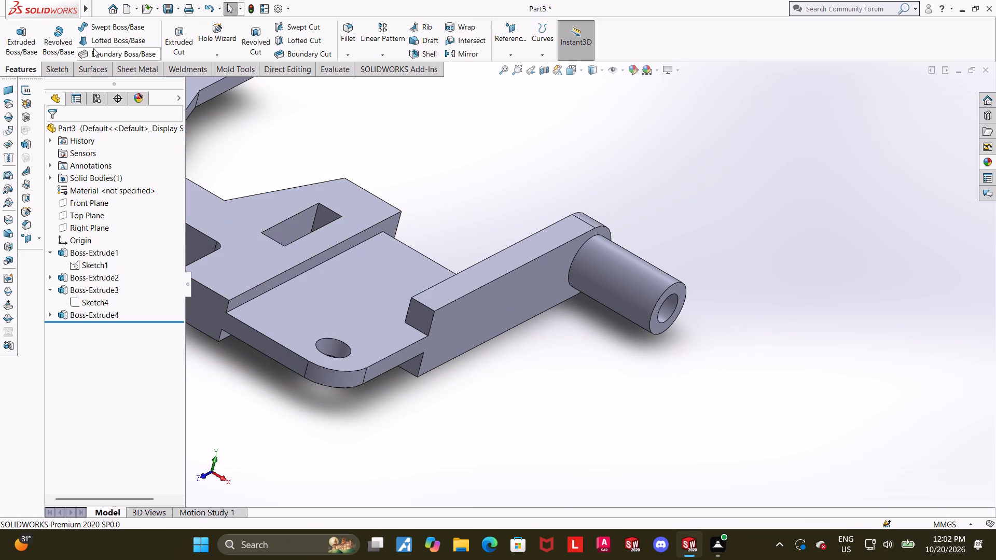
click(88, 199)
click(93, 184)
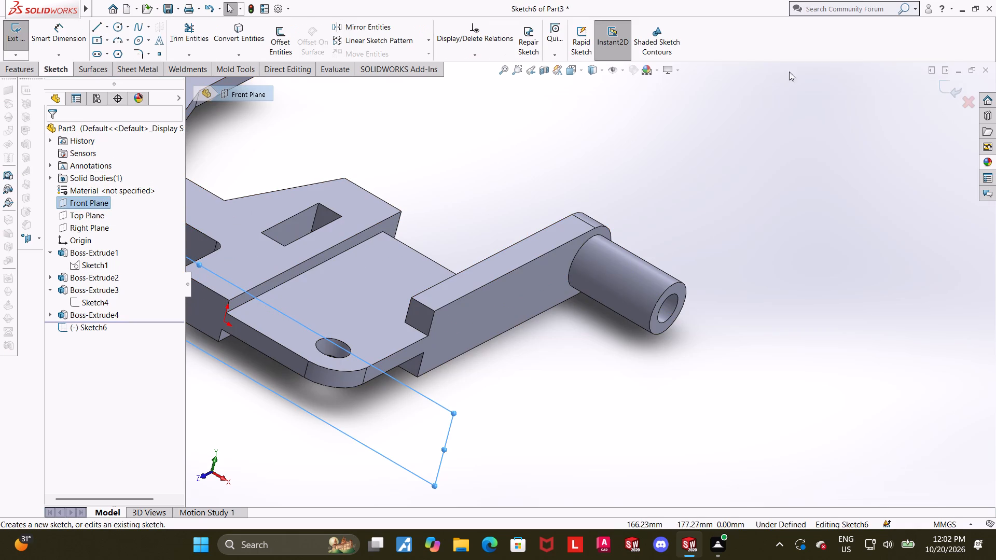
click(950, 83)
On the Top Plane, sketch a sloping line about 17 mm long from the plate's outer edge to the cylinder's near edge.
click(75, 219)
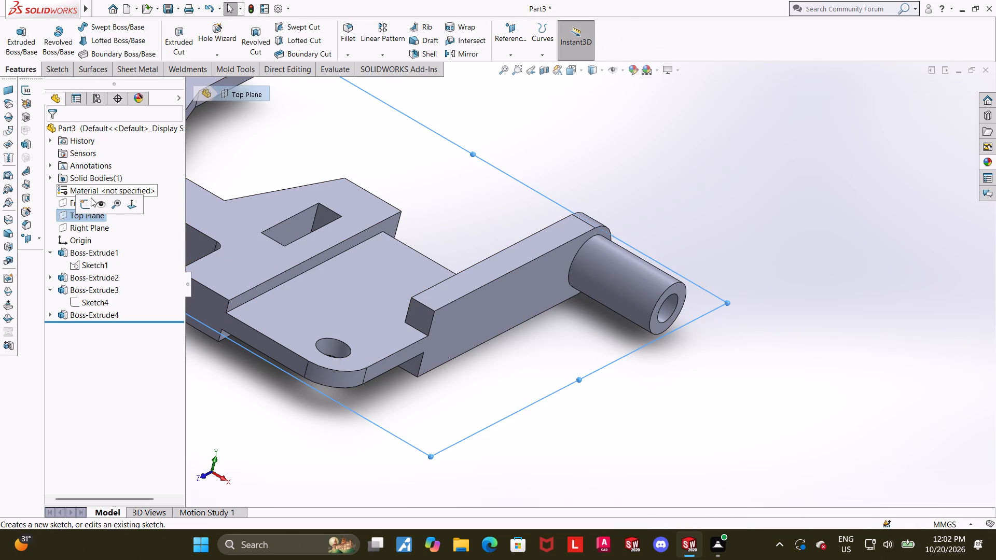
click(90, 202)
click(100, 322)
click(126, 307)
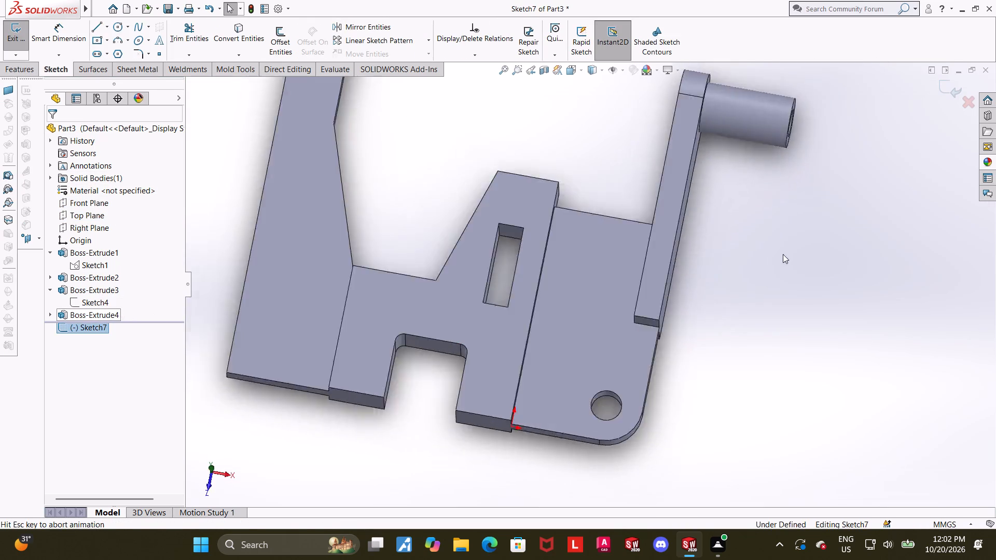
scroll(928, 219, up, 2)
scroll(795, 185, down, 4)
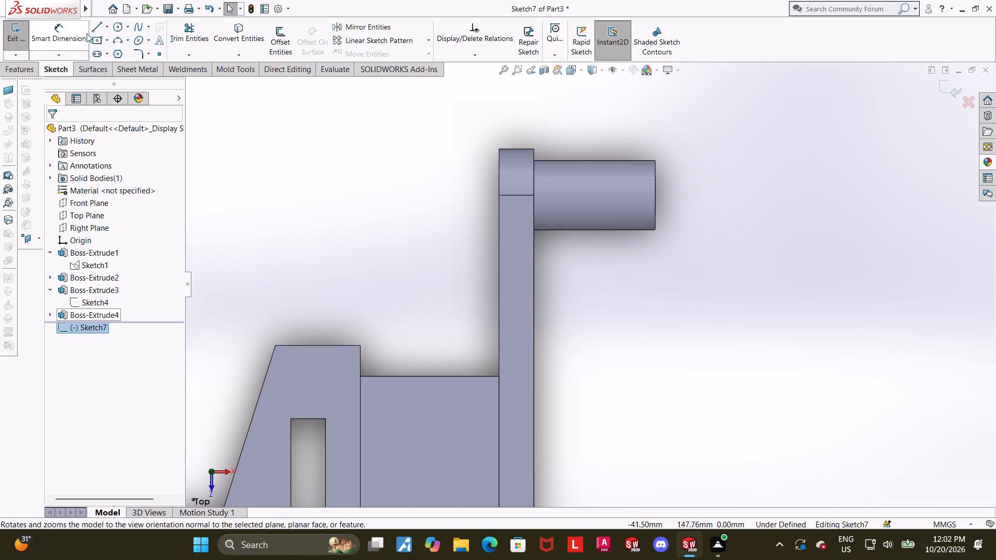
click(96, 27)
scroll(740, 229, down, 3)
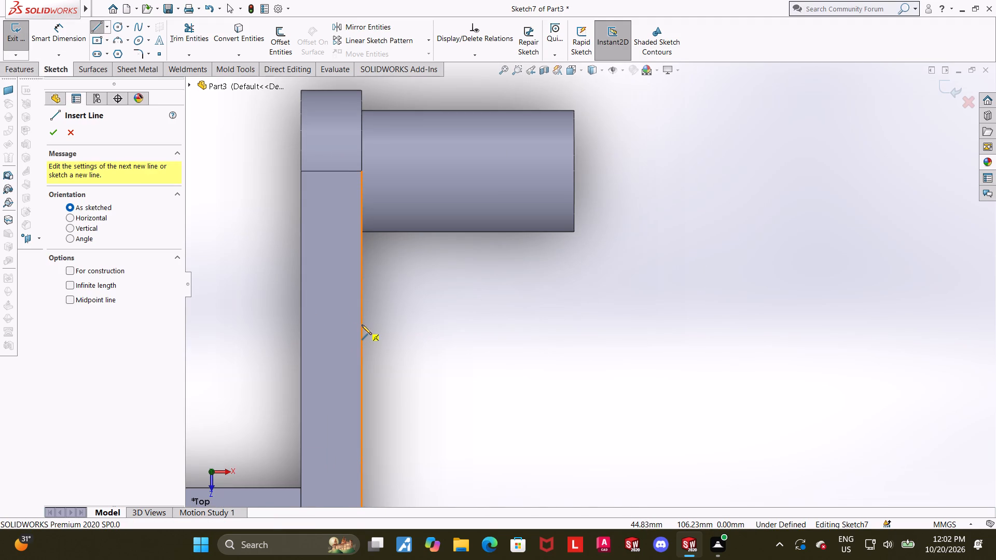
click(362, 325)
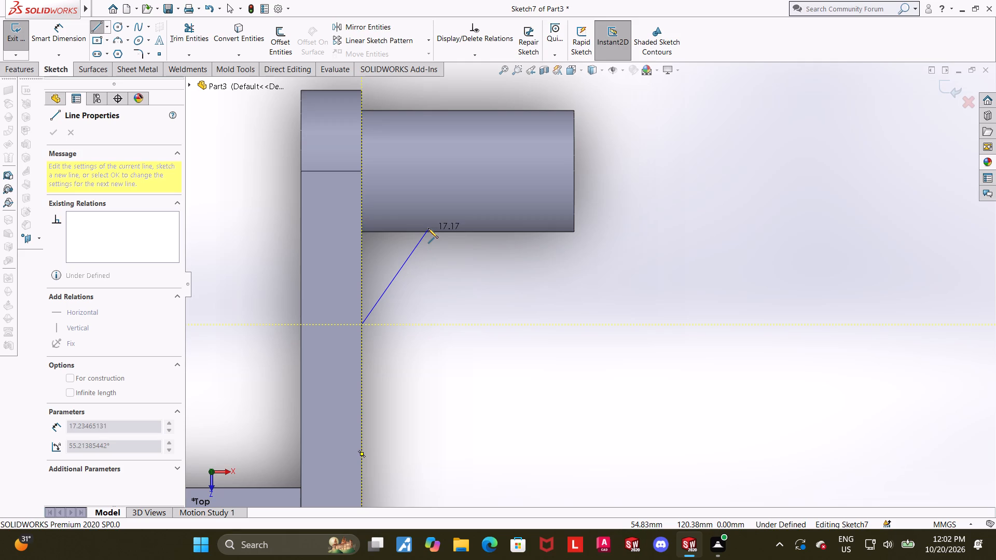
click(428, 233)
key(Escape)
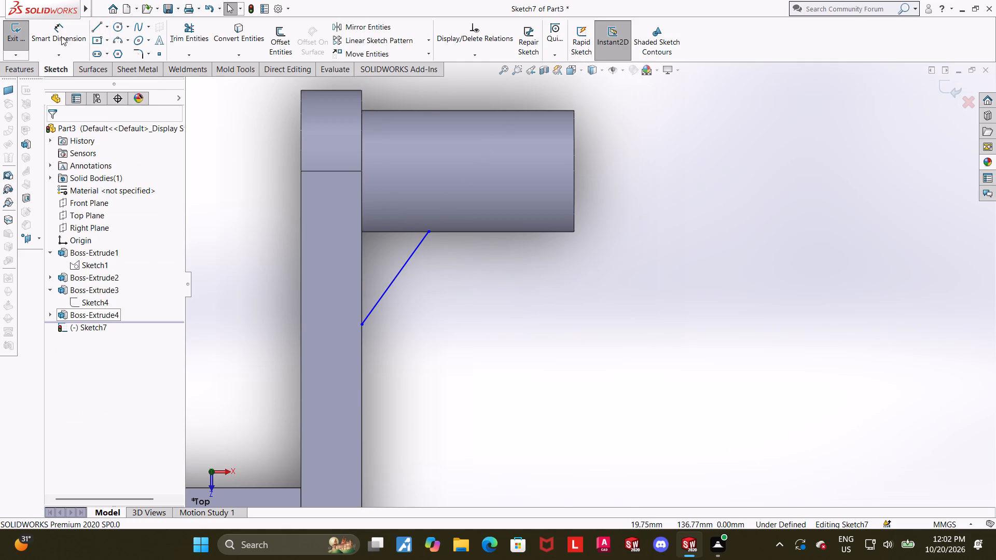
Dimension the distance from the cylinder's edge to the line's endpoint on the plate at 30 mm.
click(61, 36)
click(383, 232)
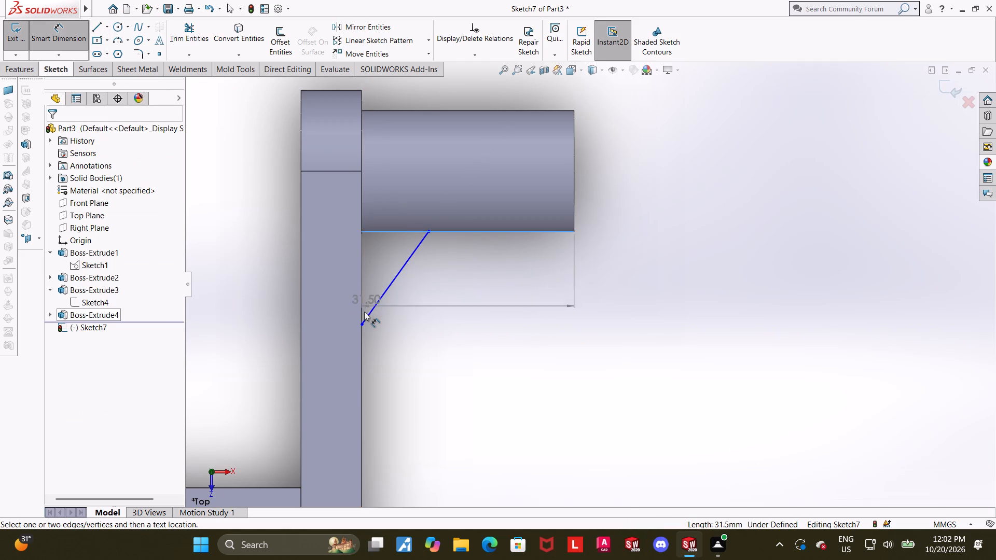
click(363, 324)
click(560, 318)
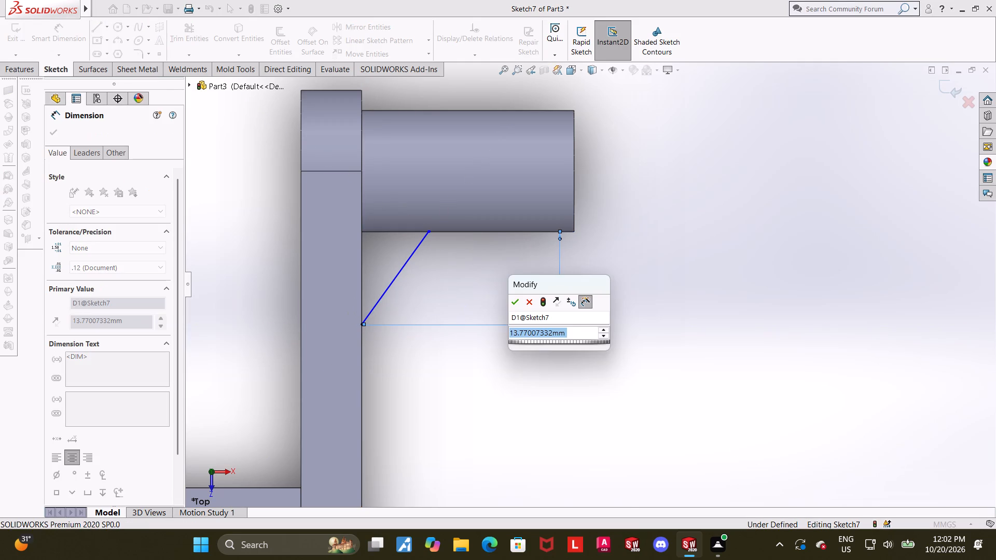
text(30)
key(Return)
key(Escape)
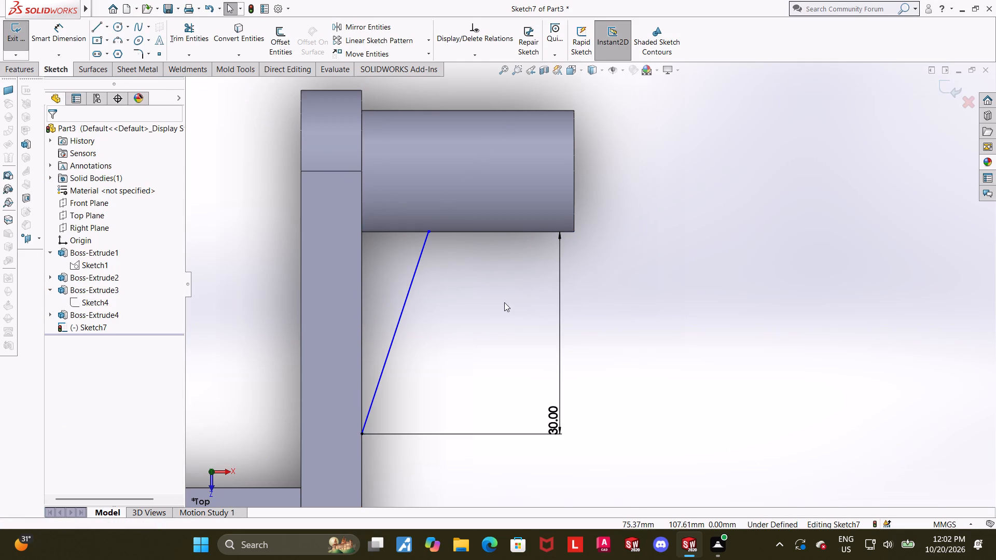
Dimension the distance from the round-ended plate's edge to the sloping line's endpoint on the cylinder at 11 mm and close the sketch.
click(64, 38)
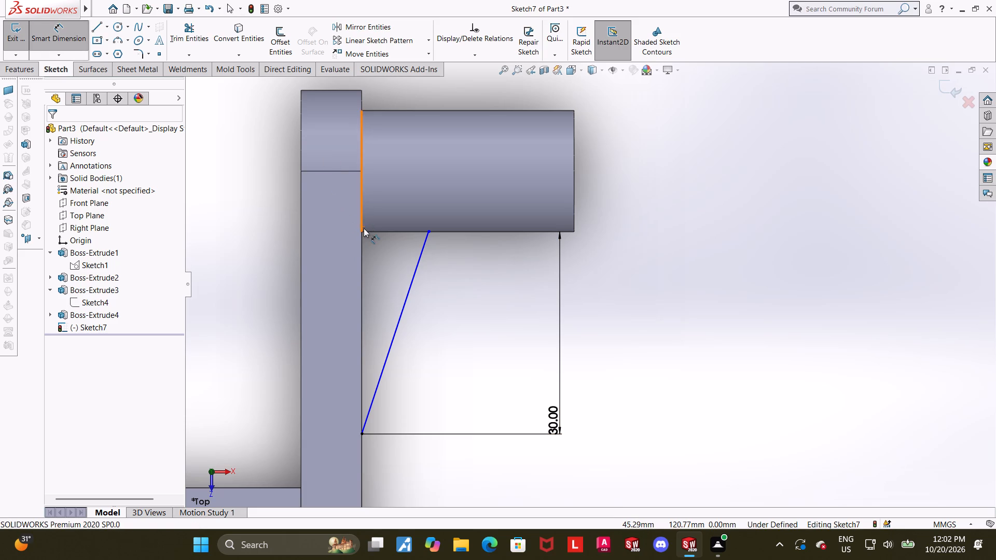
click(363, 242)
click(431, 230)
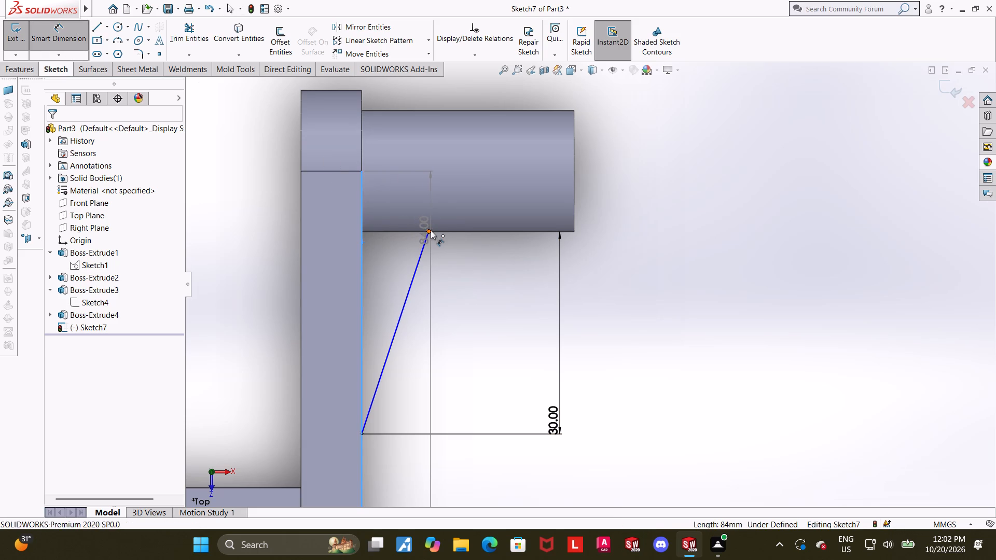
click(426, 186)
text(11)
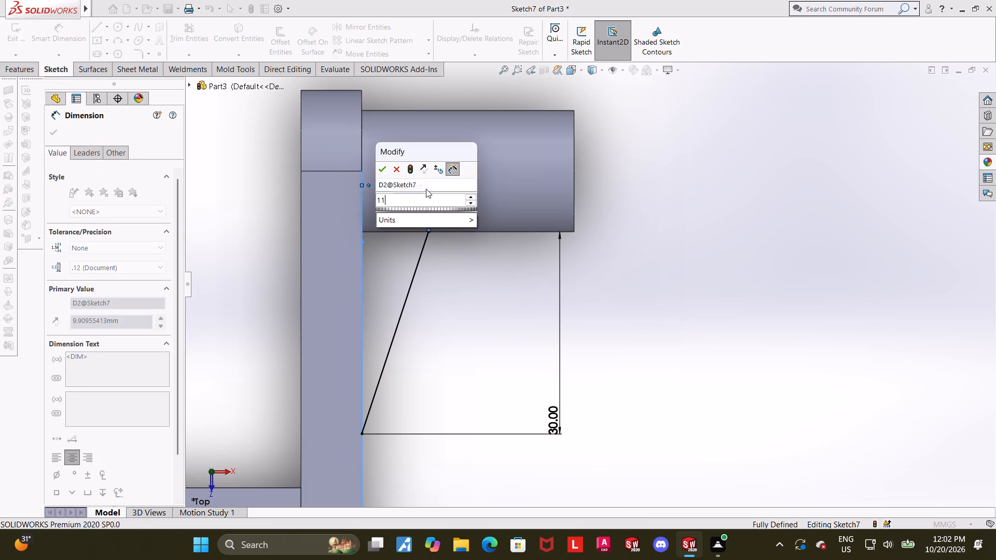
key(Return)
key(Escape)
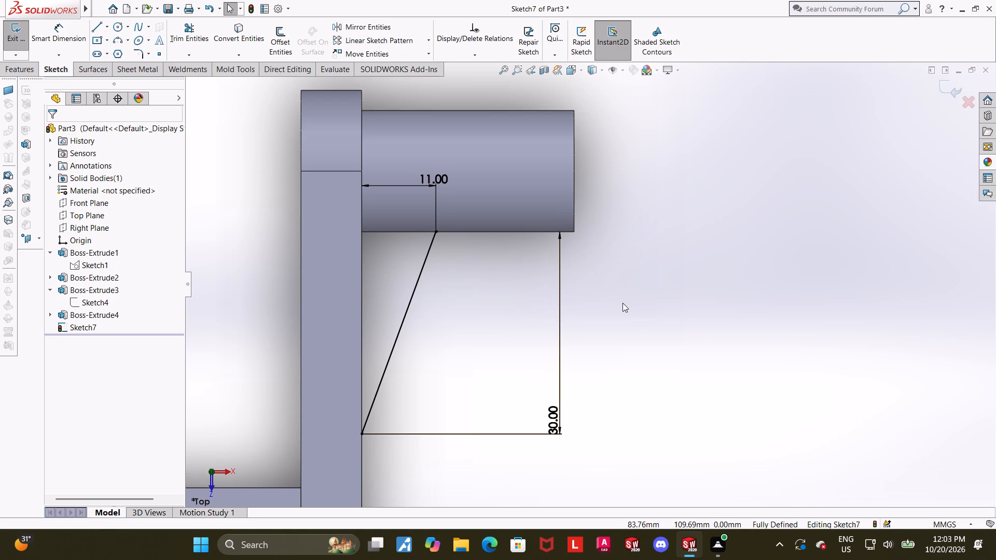
click(675, 300)
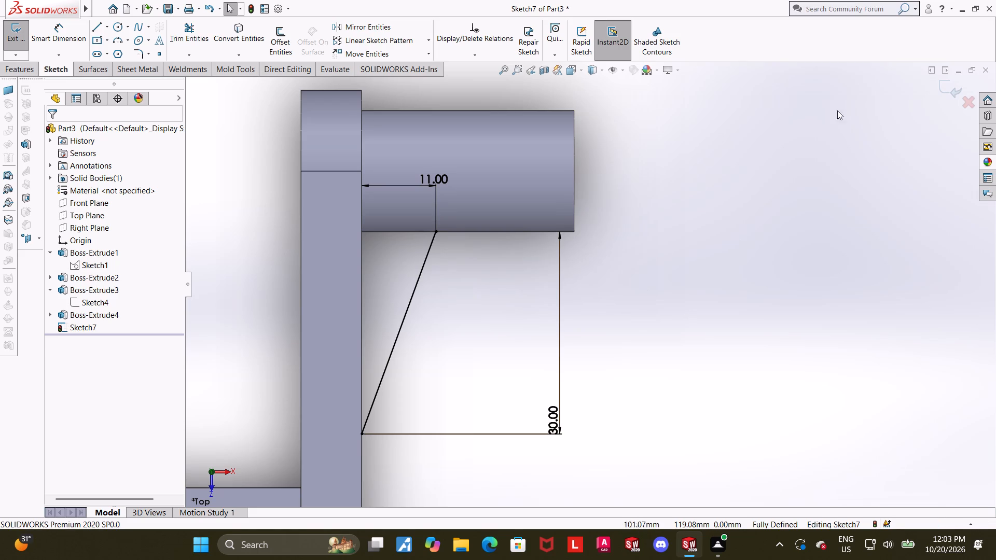
click(958, 79)
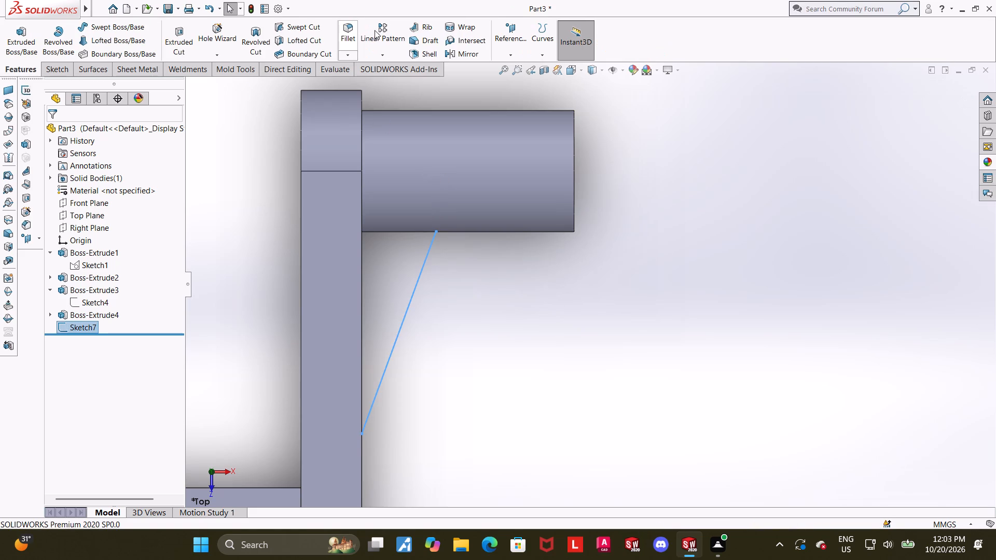
Create a 6 mm thick rib from the sloping line, centred on both sides, with the material side flipped toward the plate.
click(426, 27)
middle_drag(552, 306, 520, 300)
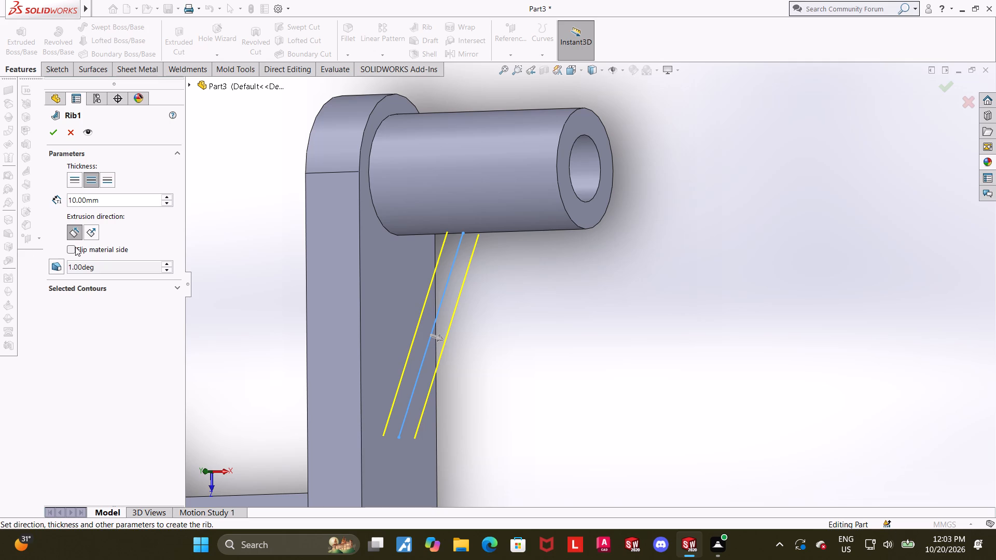
click(72, 249)
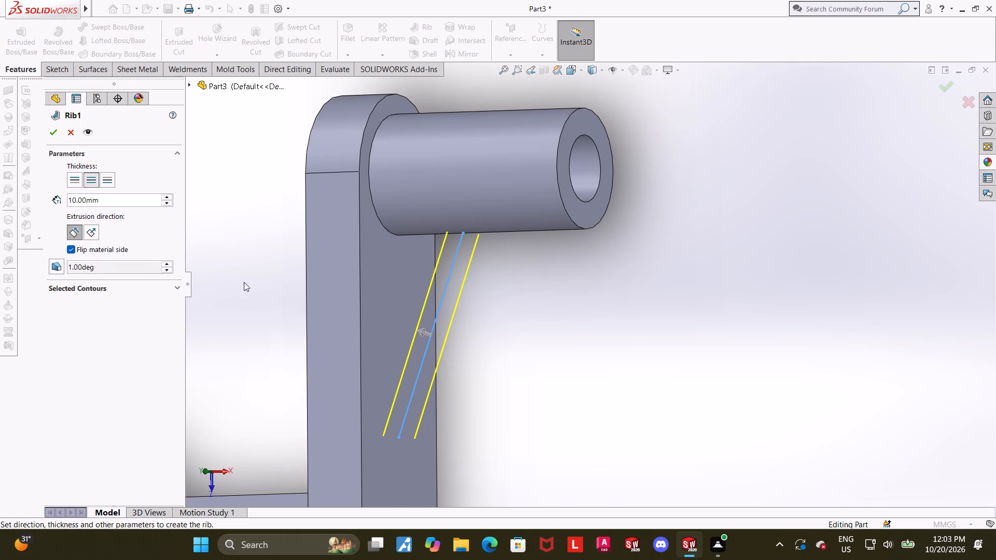
scroll(485, 366, up, 1)
scroll(490, 372, down, 1)
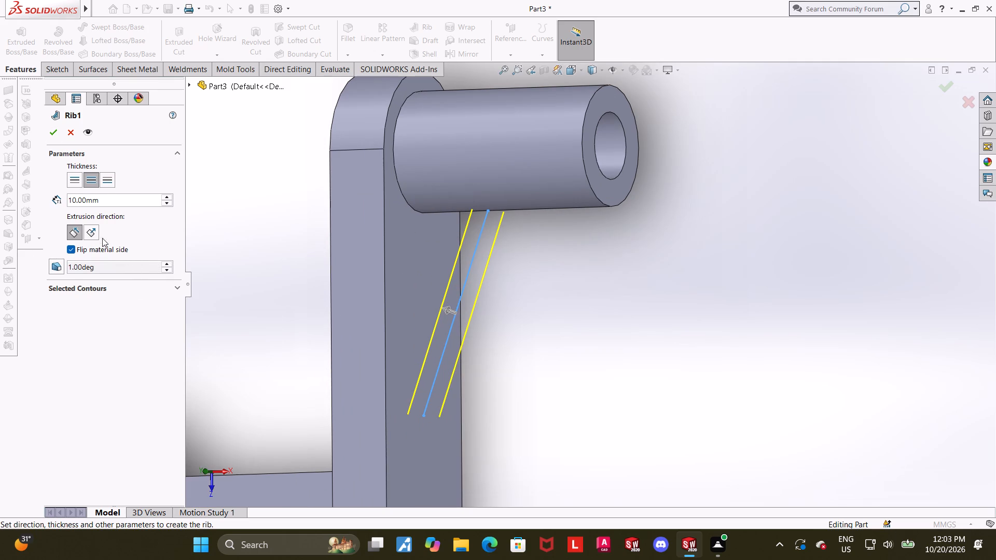
click(101, 198)
drag(115, 199, 32, 197)
key(6)
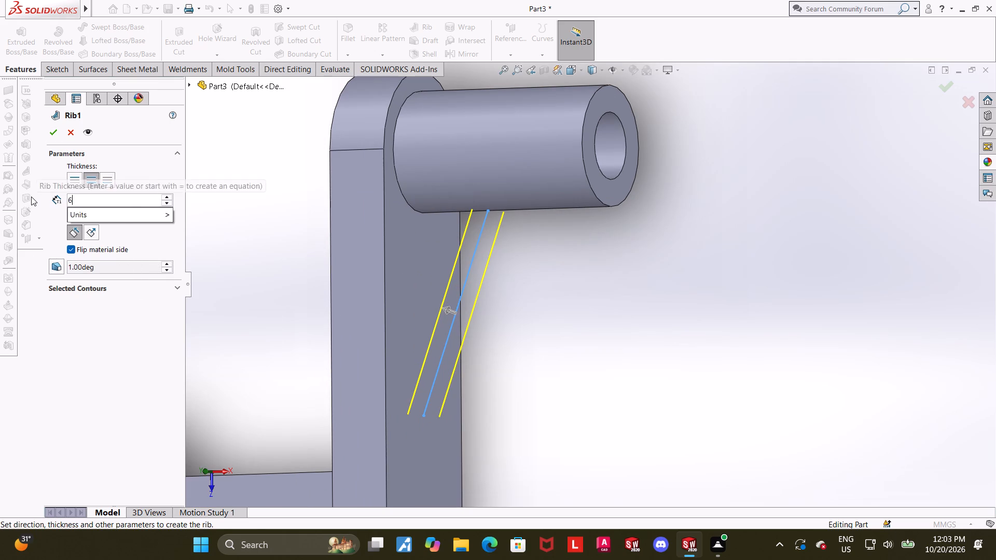
key(Return)
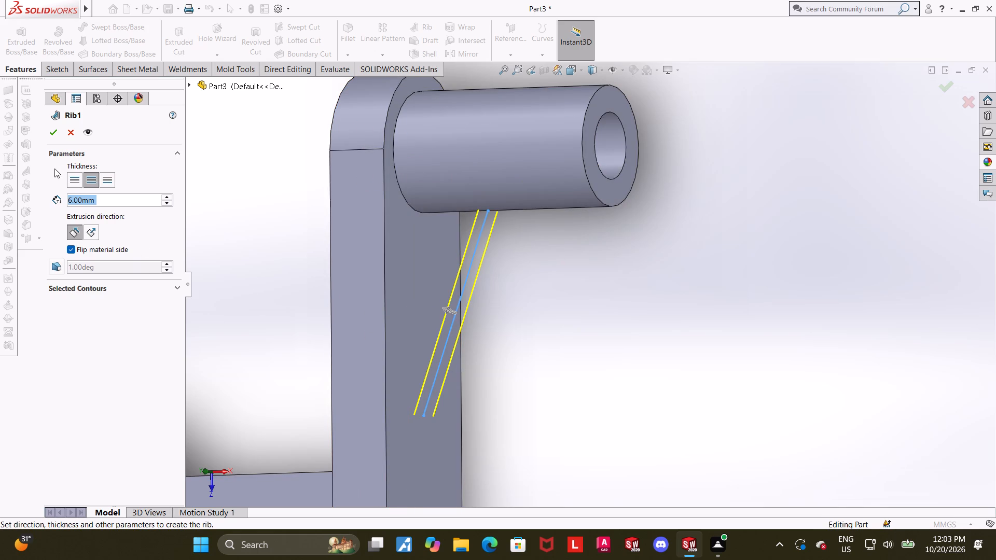
click(50, 137)
click(698, 293)
Examine the rib between the round-ended plate and the hollow cylinder from several angles, and the whole part in isometric view.
middle_drag(694, 295, 677, 305)
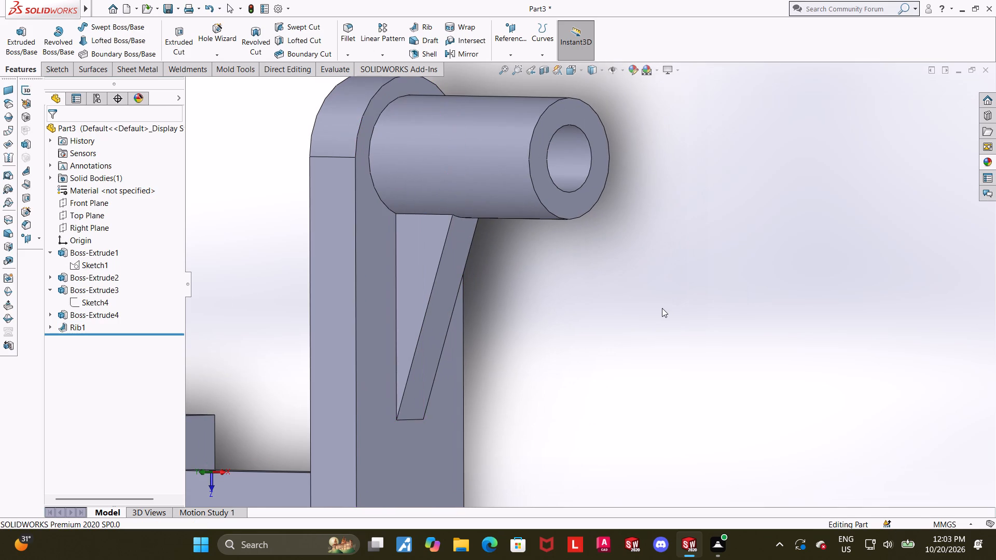
scroll(576, 246, down, 2)
middle_drag(582, 258, 544, 214)
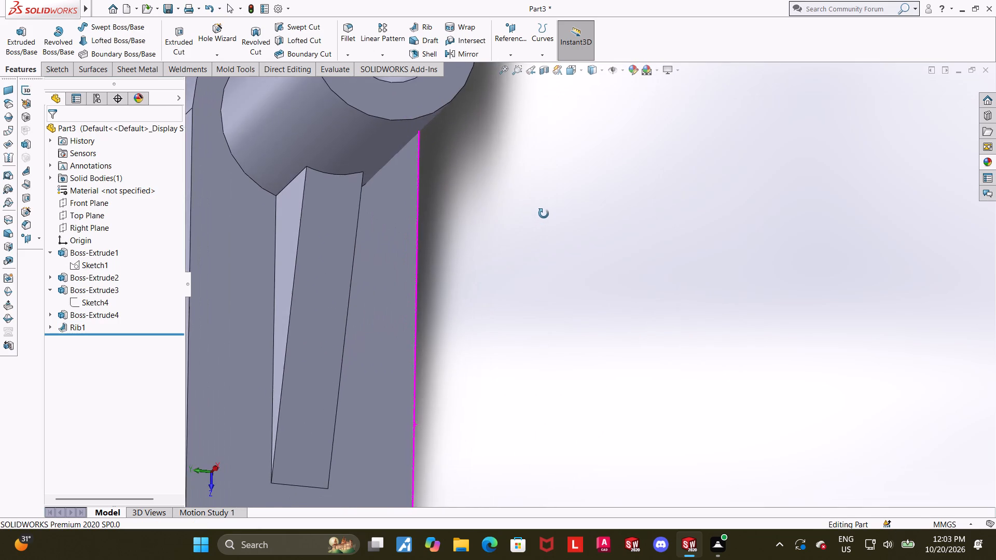
middle_drag(544, 214, 557, 268)
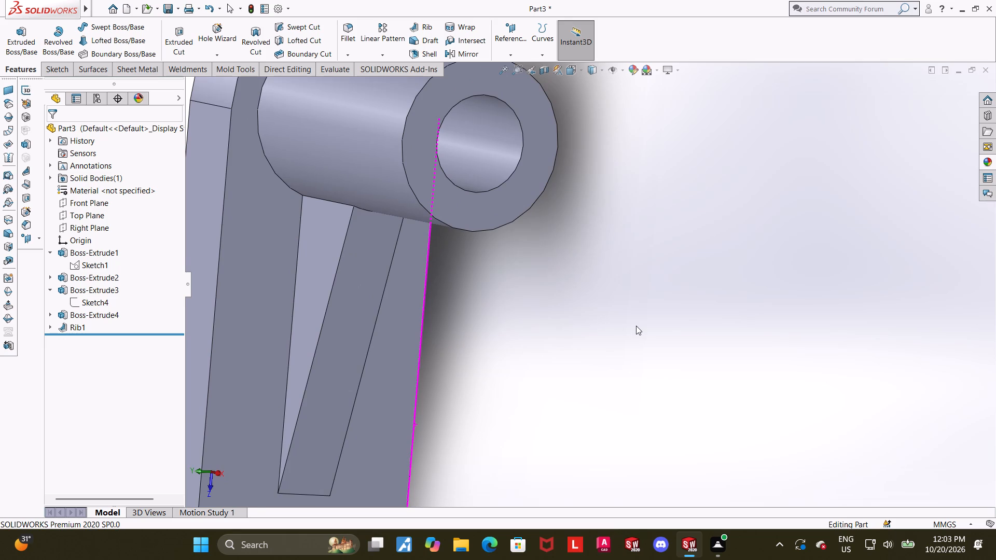
scroll(636, 326, up, 1)
scroll(502, 237, down, 2)
scroll(508, 263, up, 5)
scroll(492, 365, down, 2)
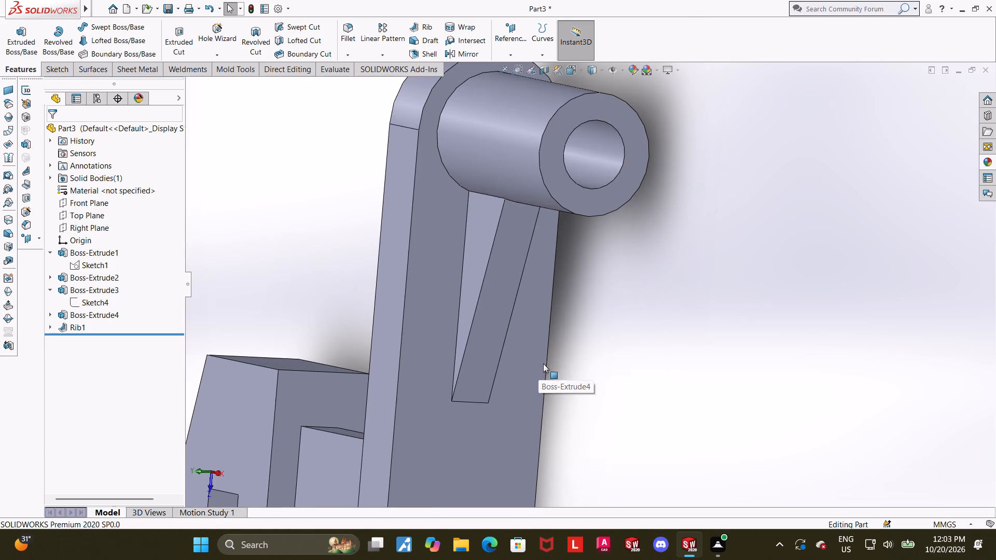
scroll(573, 311, down, 2)
middle_drag(573, 311, 597, 288)
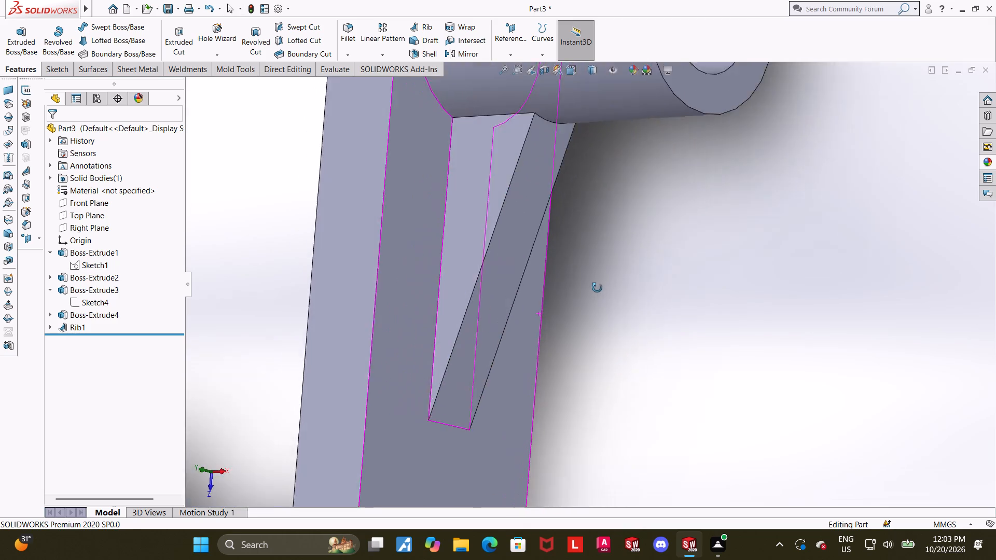
middle_drag(597, 288, 597, 277)
scroll(596, 272, up, 5)
scroll(657, 238, down, 3)
middle_drag(629, 254, 590, 197)
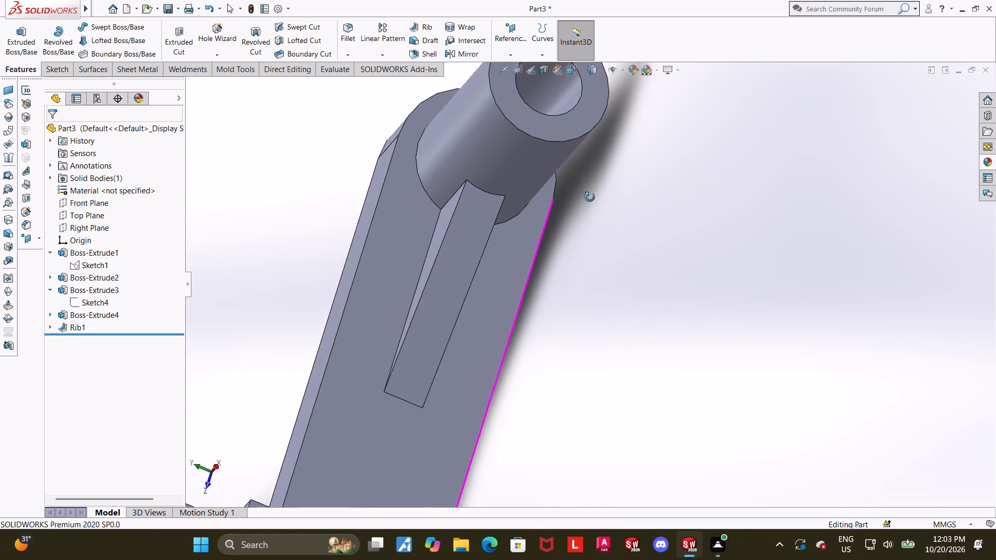
middle_drag(590, 197, 600, 261)
scroll(600, 261, up, 5)
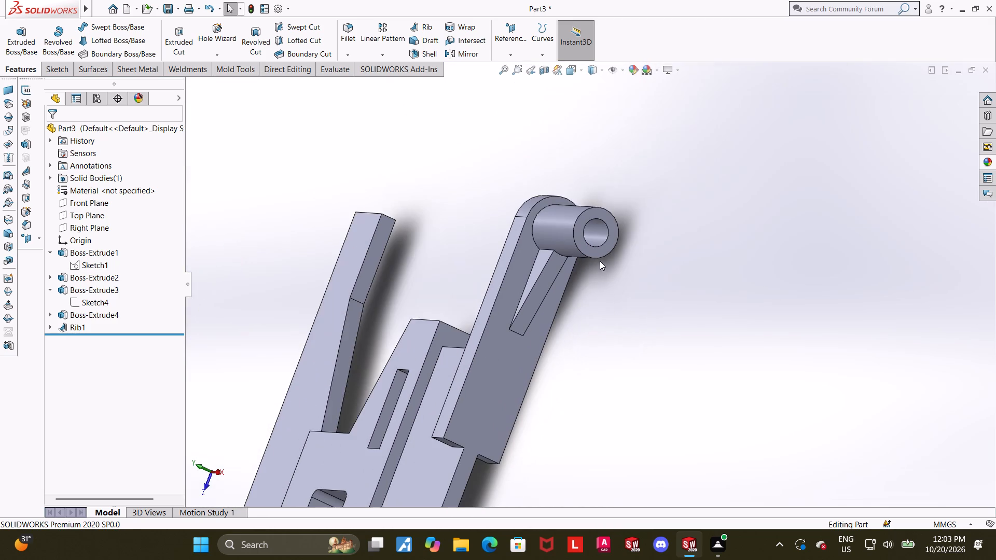
middle_drag(584, 337, 587, 352)
key(ctrl+7)
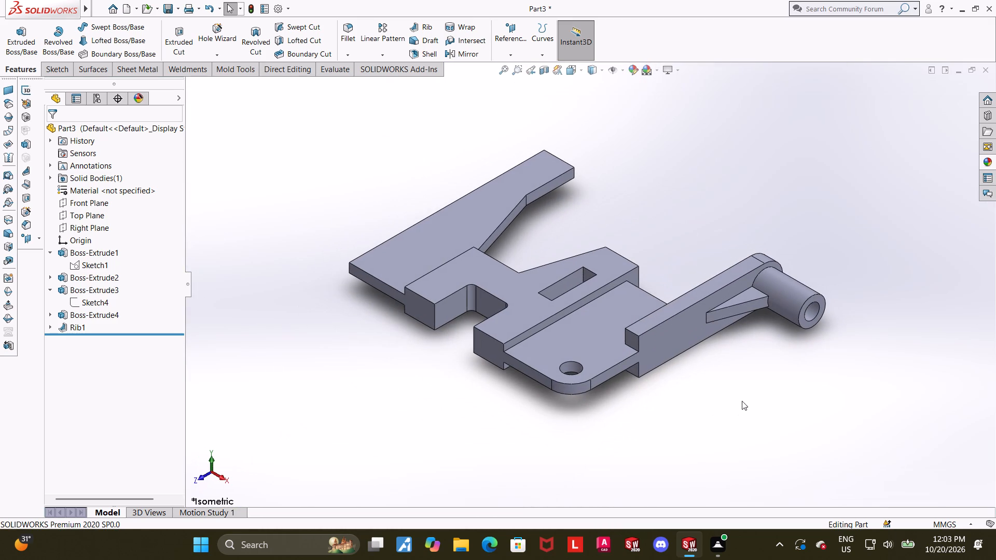
click(714, 404)
scroll(666, 413, up, 3)
scroll(576, 239, down, 3)
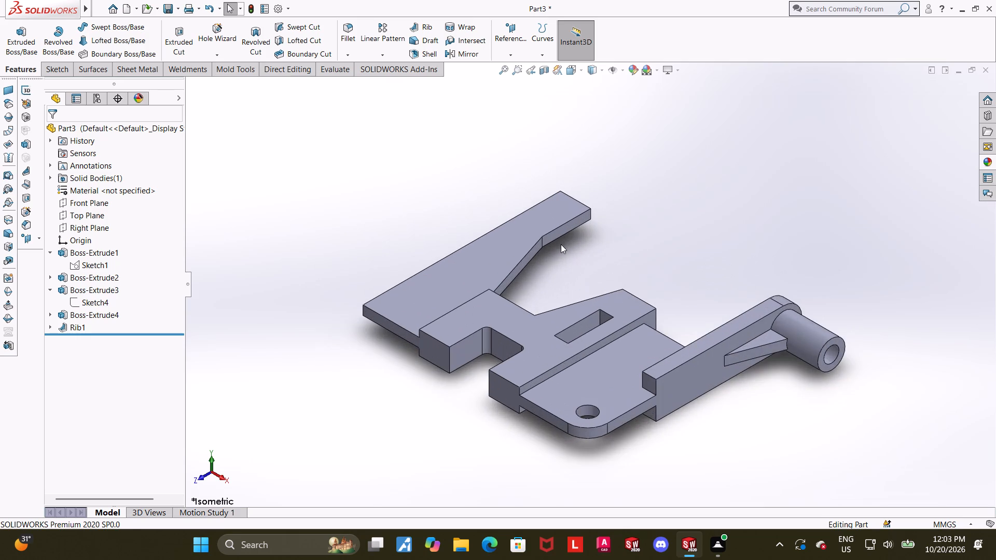
Start a sketch on the narrow outer face of the long tapered side plate and view it face-on.
scroll(560, 246, down, 5)
middle_drag(561, 262, 700, 251)
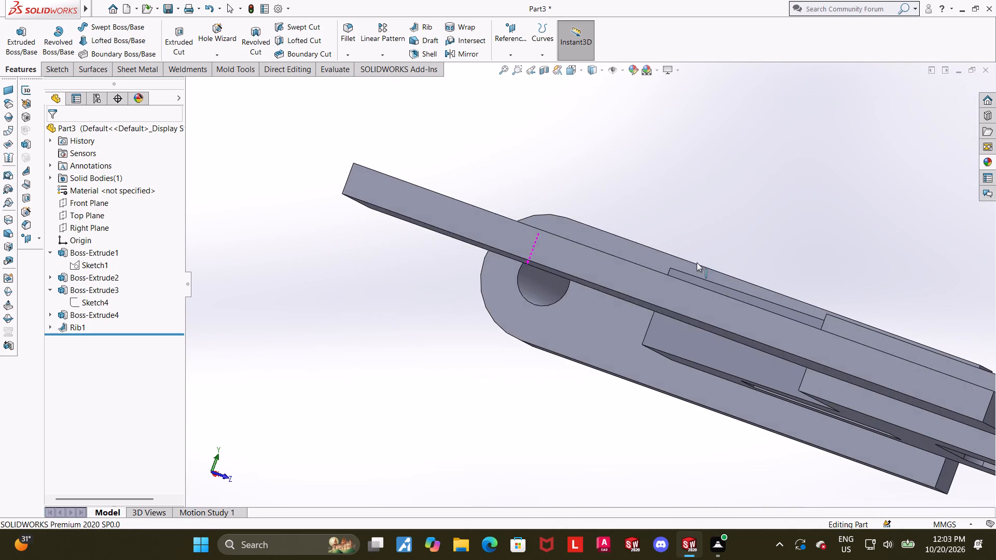
scroll(575, 251, up, 2)
middle_drag(744, 199, 713, 221)
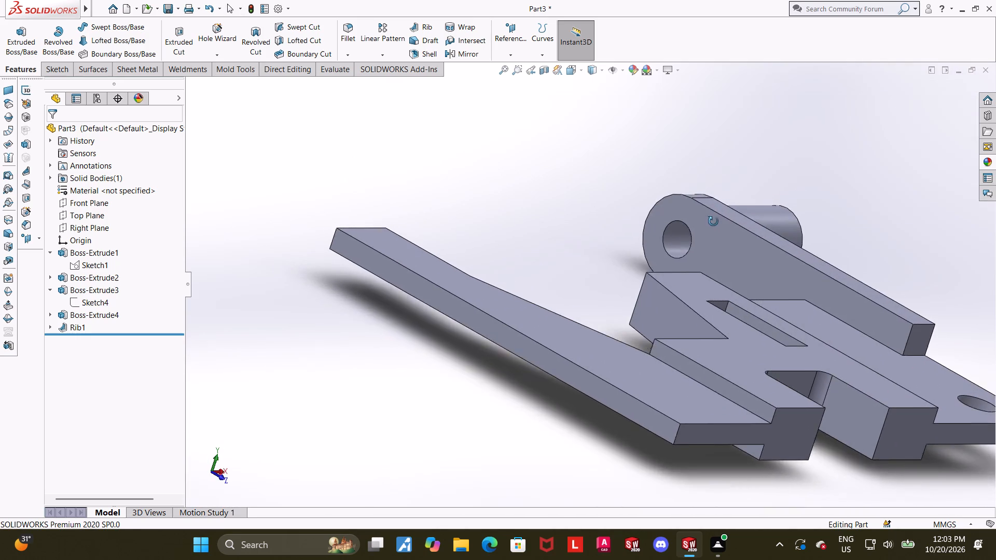
middle_drag(713, 221, 736, 213)
click(451, 298)
click(480, 271)
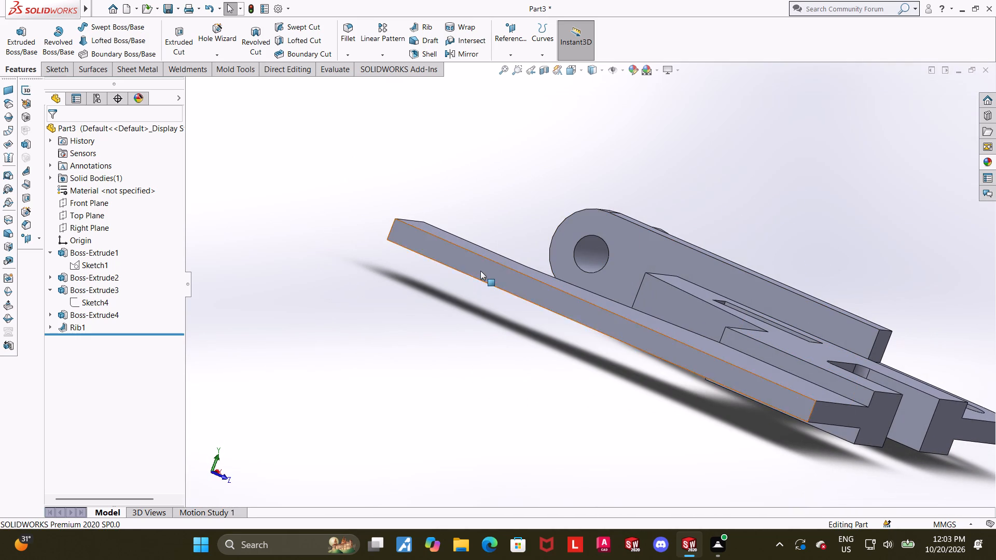
click(530, 239)
click(72, 340)
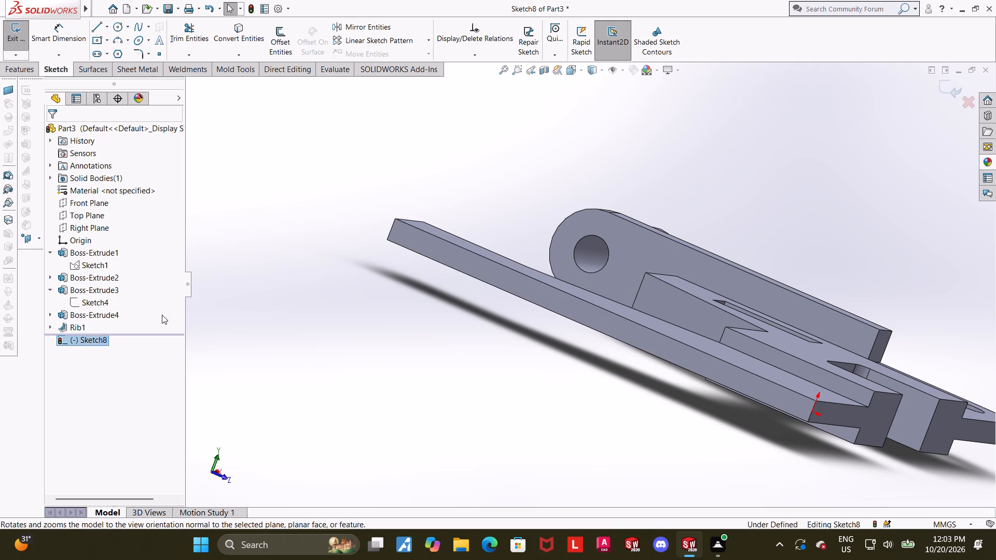
click(423, 335)
click(100, 341)
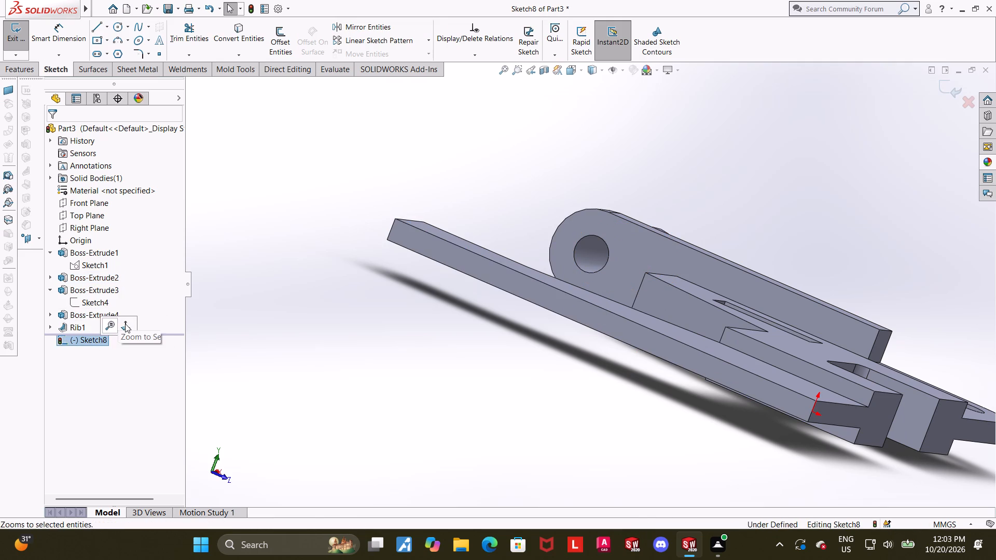
click(125, 324)
Draw a 9 mm vertical line from the side plate's upper edge to the round-ended plate's upper edge, and a 70 mm horizontal line to its arc.
scroll(239, 332, up, 1)
scroll(517, 249, down, 1)
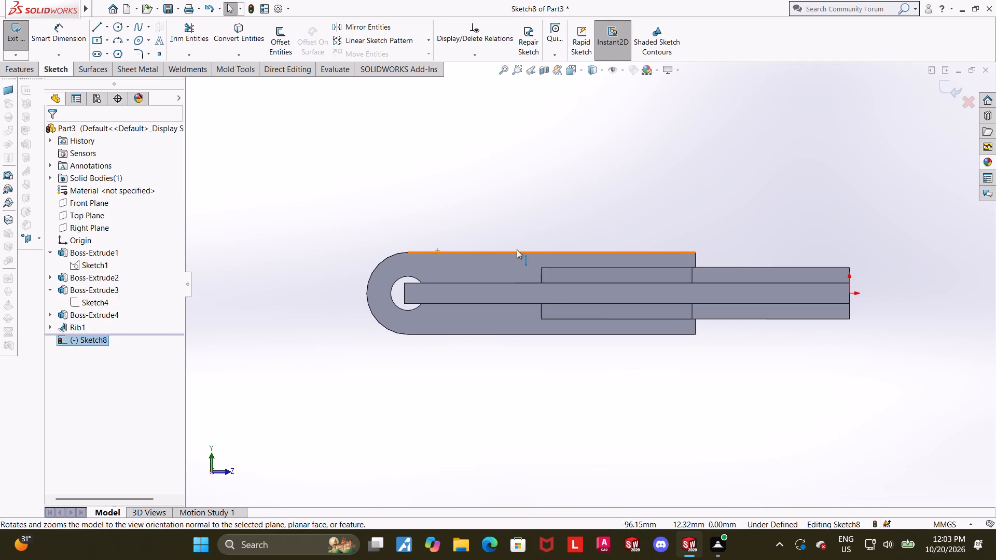
scroll(560, 268, down, 2)
scroll(436, 258, down, 2)
scroll(813, 319, down, 1)
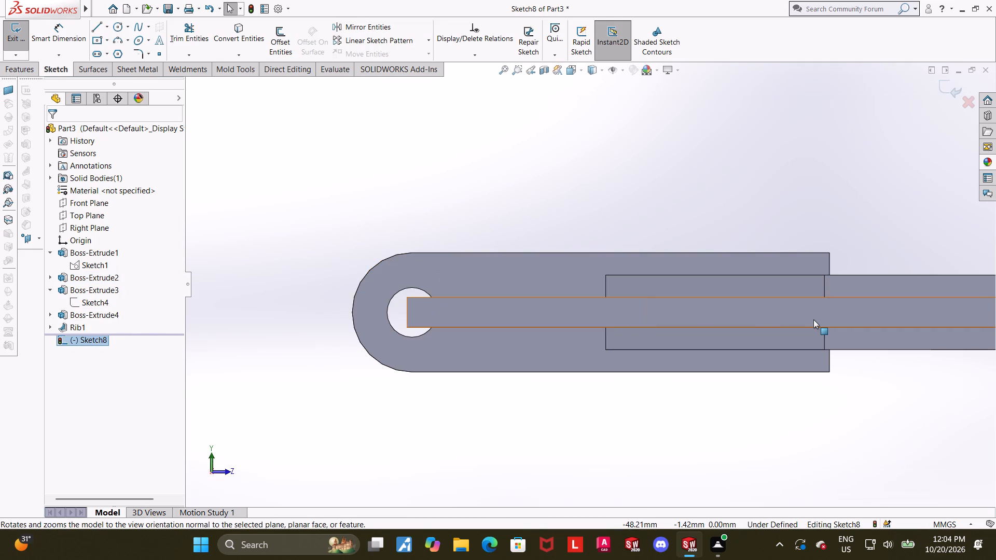
scroll(813, 319, down, 1)
scroll(813, 319, up, 3)
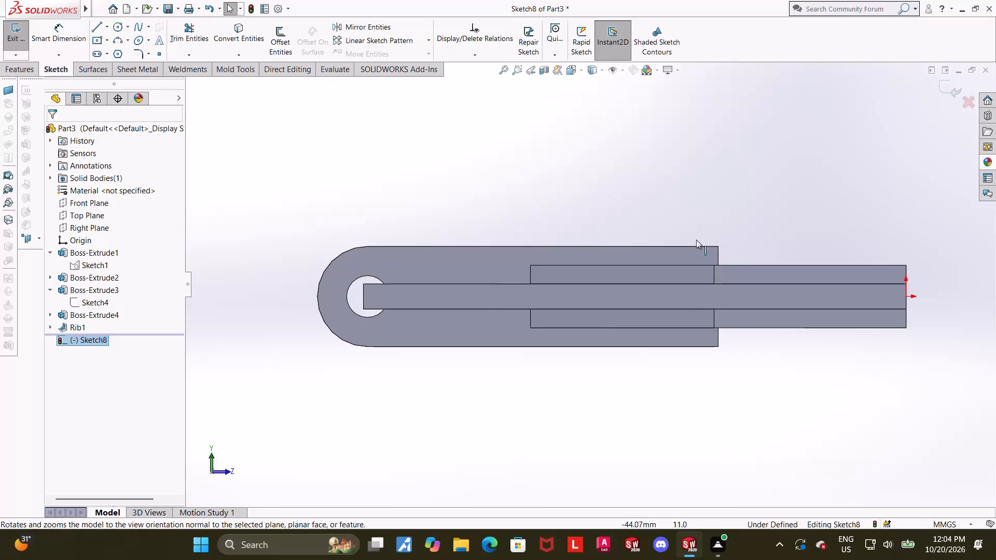
scroll(452, 165, up, 2)
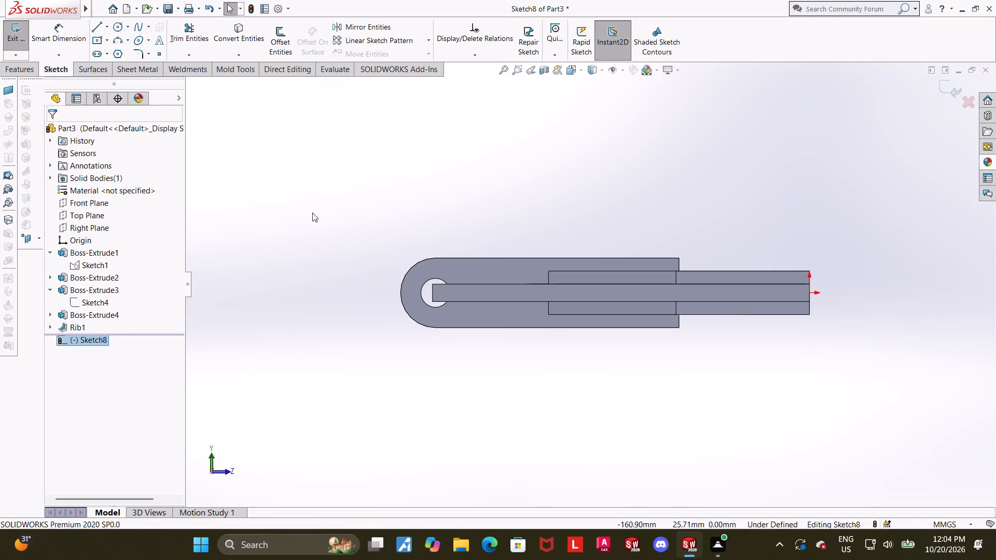
click(98, 29)
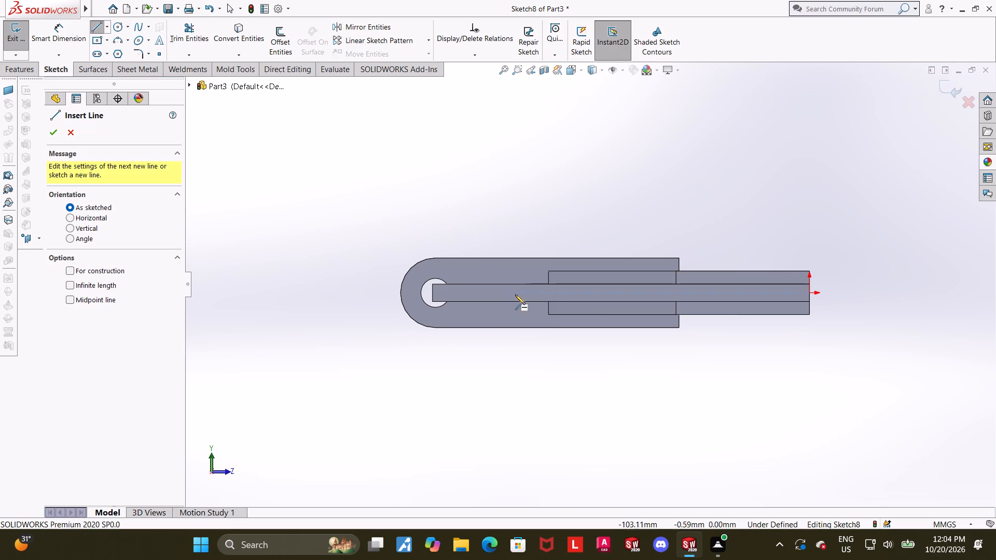
click(639, 284)
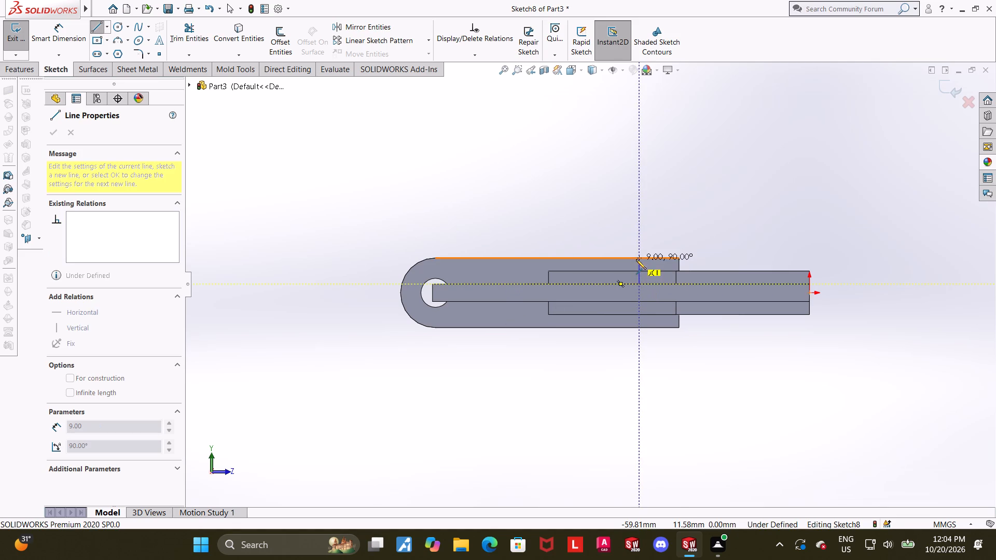
click(638, 258)
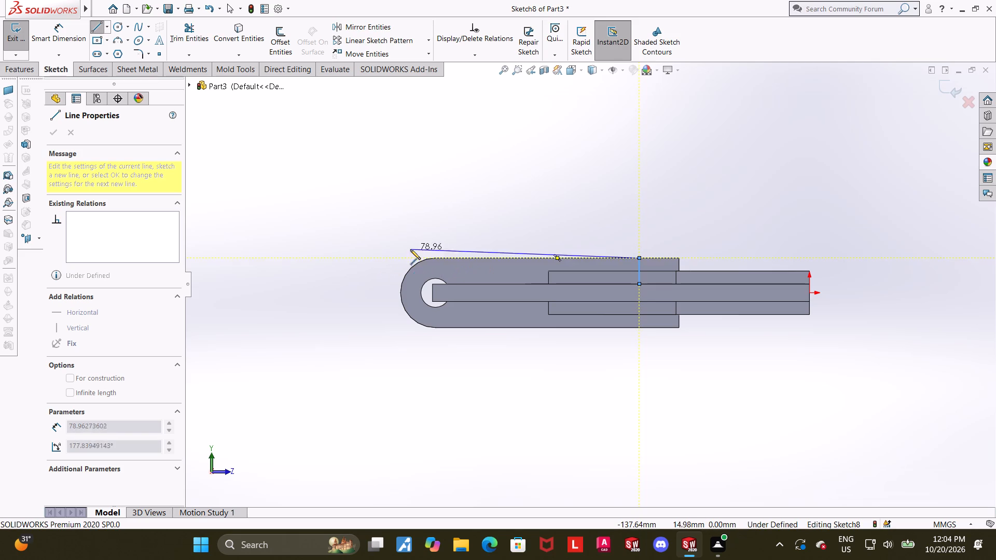
click(436, 257)
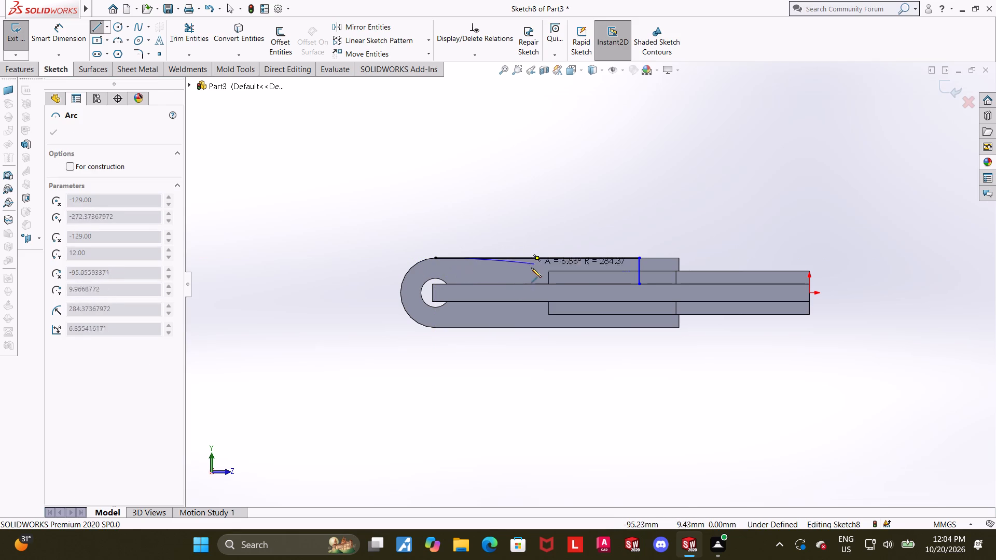
key(Escape)
Draw a 15 mm vertical line down to the round-ended plate's lower edge and a horizontal line along that edge to its arc.
click(101, 27)
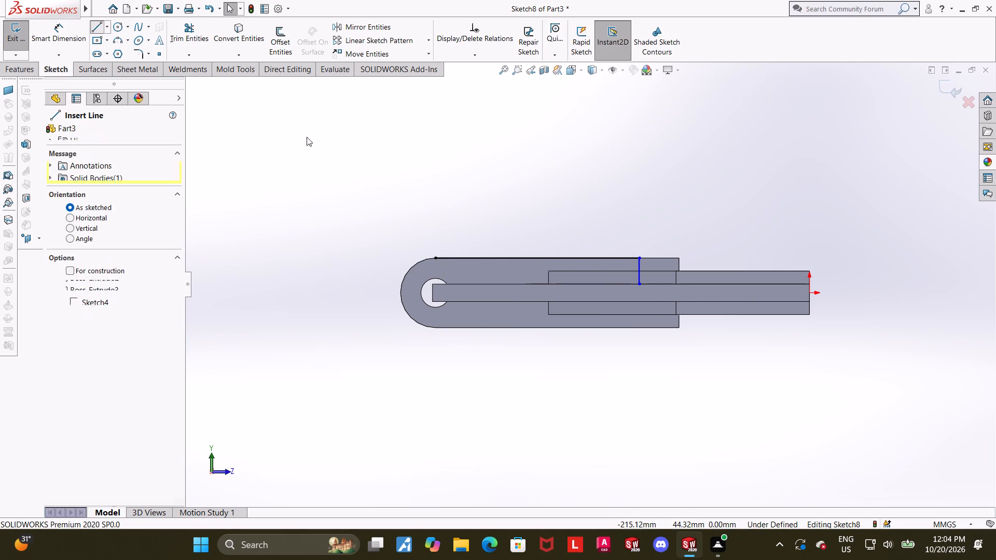
click(638, 285)
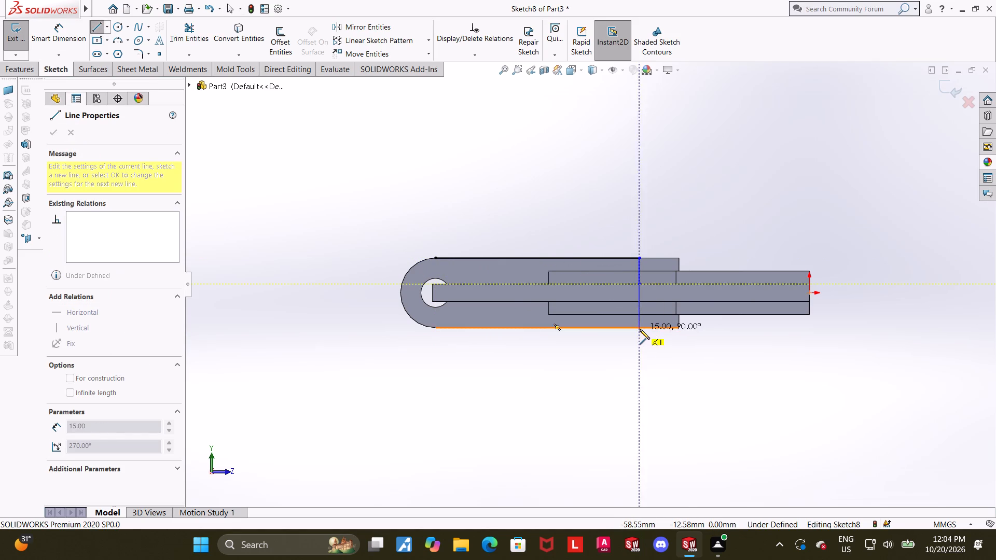
click(640, 329)
click(436, 328)
key(Escape)
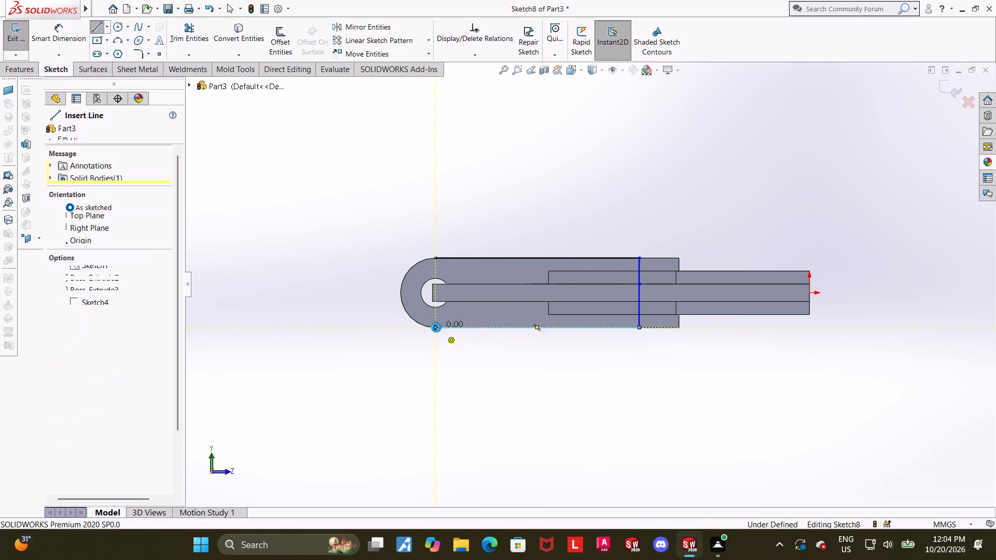
key(Escape)
Close the outline with a three-point arc joining the two horizontal lines along the plate's rounded end.
click(119, 39)
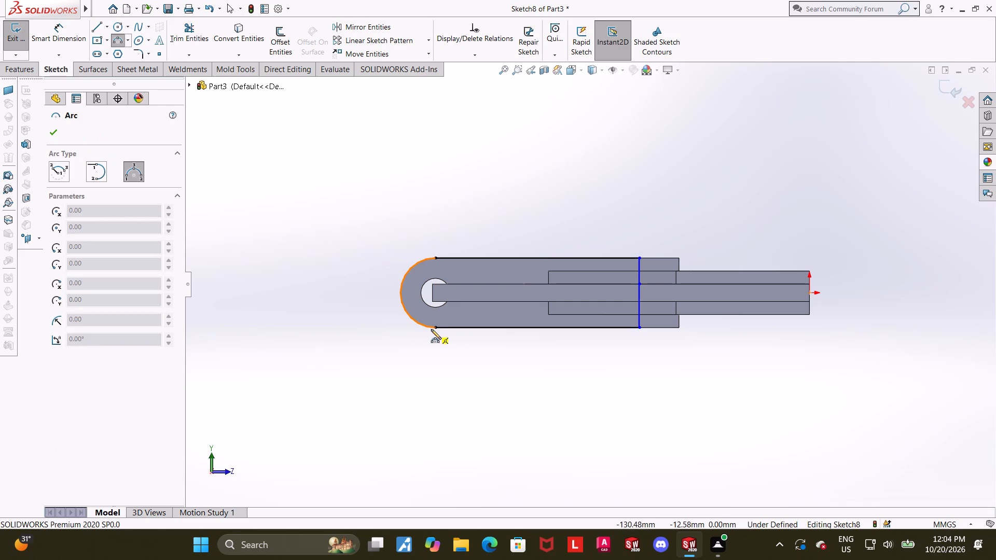
click(434, 328)
click(437, 257)
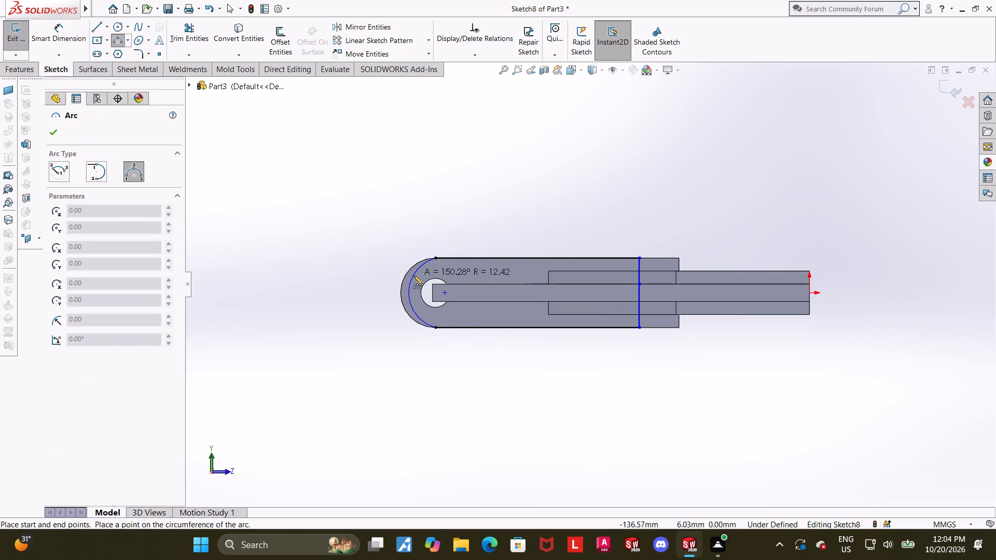
click(406, 277)
key(Escape)
key(Escape)
key(Escape)
key(Escape)
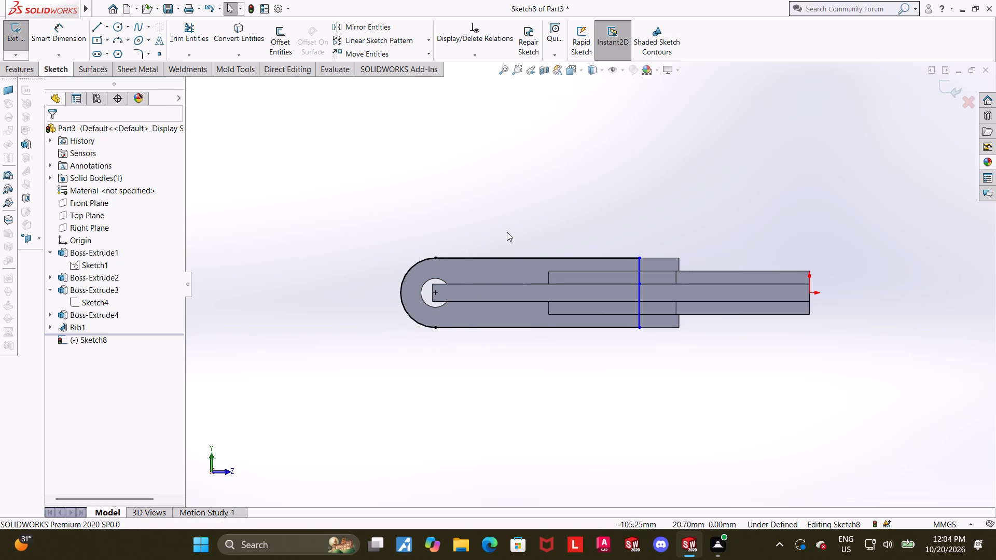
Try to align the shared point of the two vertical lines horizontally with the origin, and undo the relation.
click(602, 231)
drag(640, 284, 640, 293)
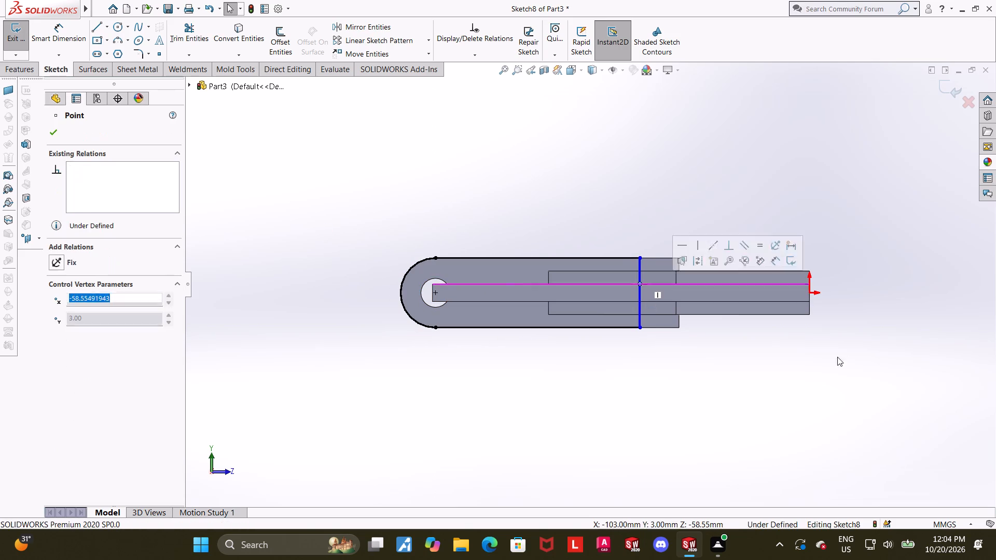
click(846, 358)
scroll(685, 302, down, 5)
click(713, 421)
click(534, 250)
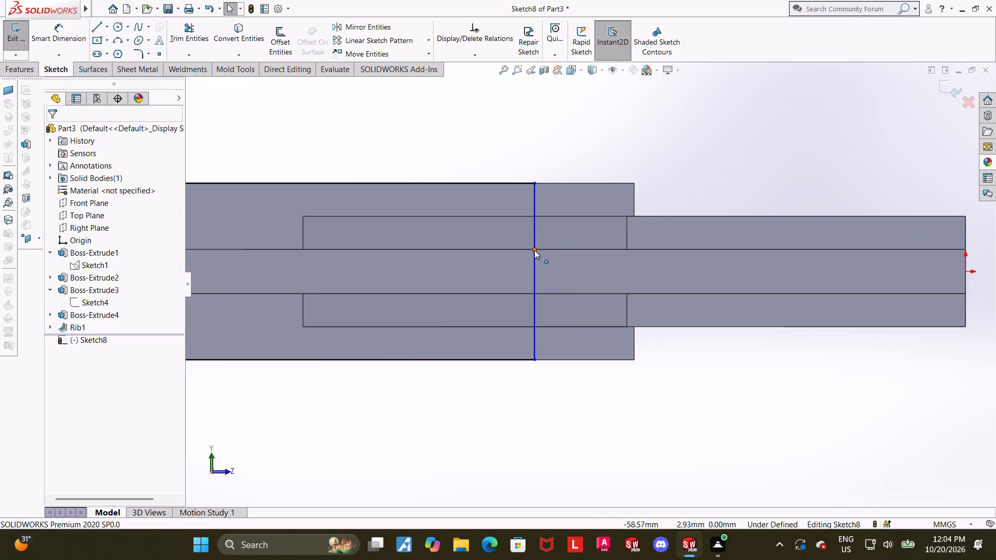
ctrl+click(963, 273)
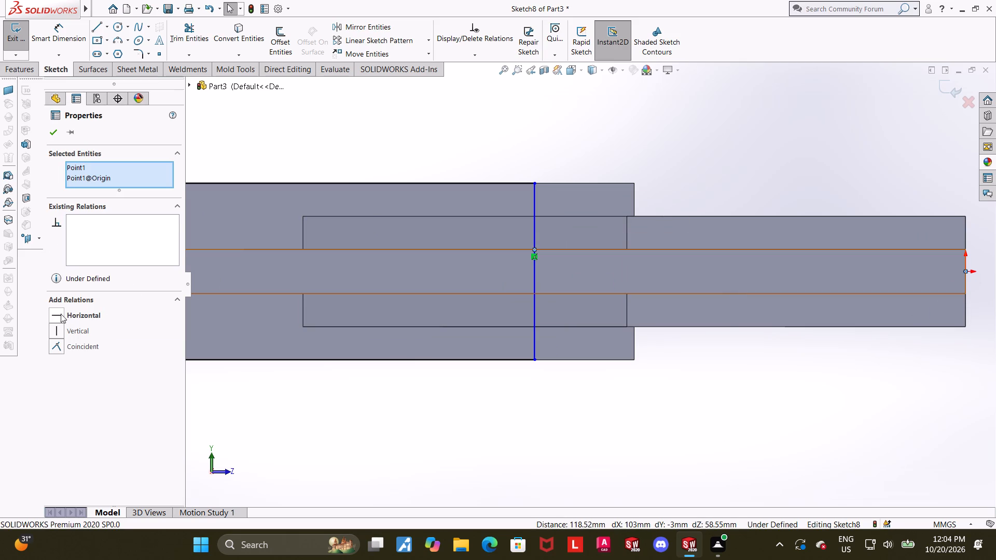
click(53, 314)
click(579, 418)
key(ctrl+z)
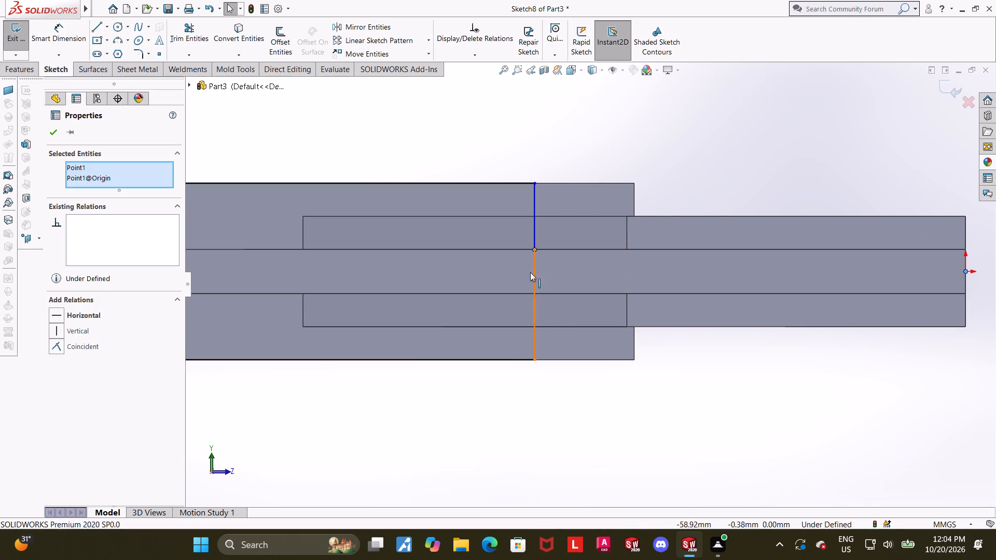
Delete the coincident relation holding the vertical lines' shared point on the side plate's upper edge.
click(533, 249)
right_click(536, 257)
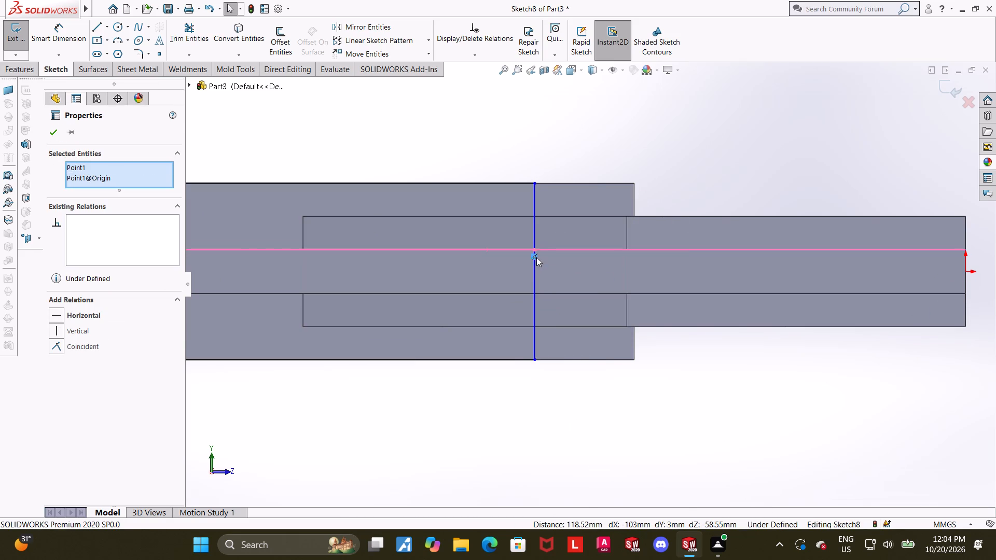
click(558, 392)
drag(669, 422, 669, 416)
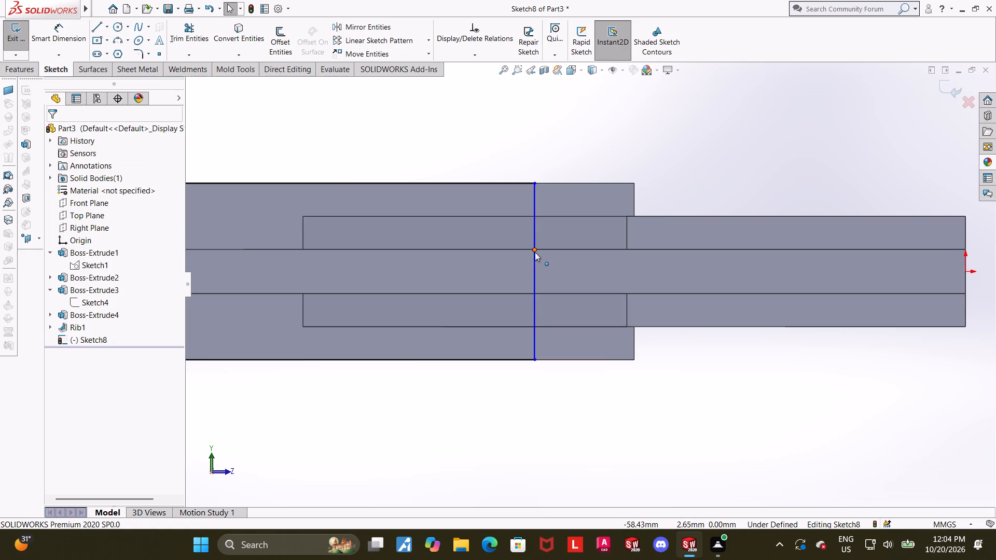
Move the vertical lines' shared point to the side plate's mid-height and make it horizontal with the origin.
drag(534, 250, 531, 270)
click(603, 338)
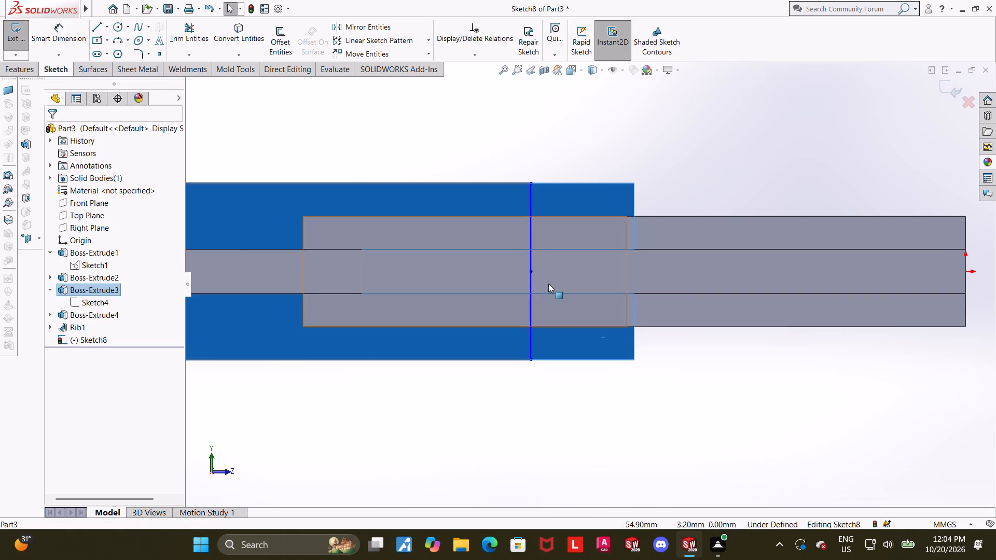
drag(735, 493, 719, 476)
click(533, 272)
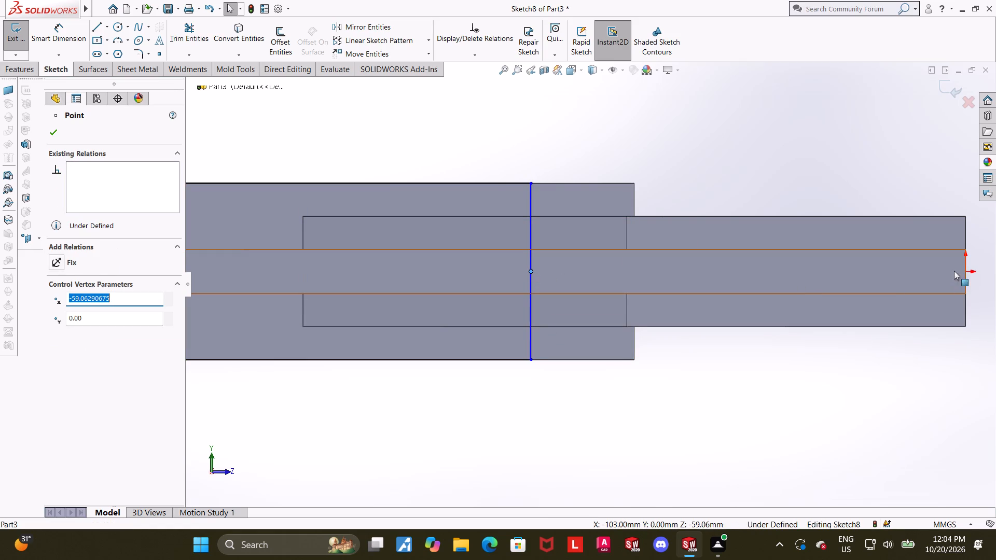
ctrl+click(965, 271)
click(52, 310)
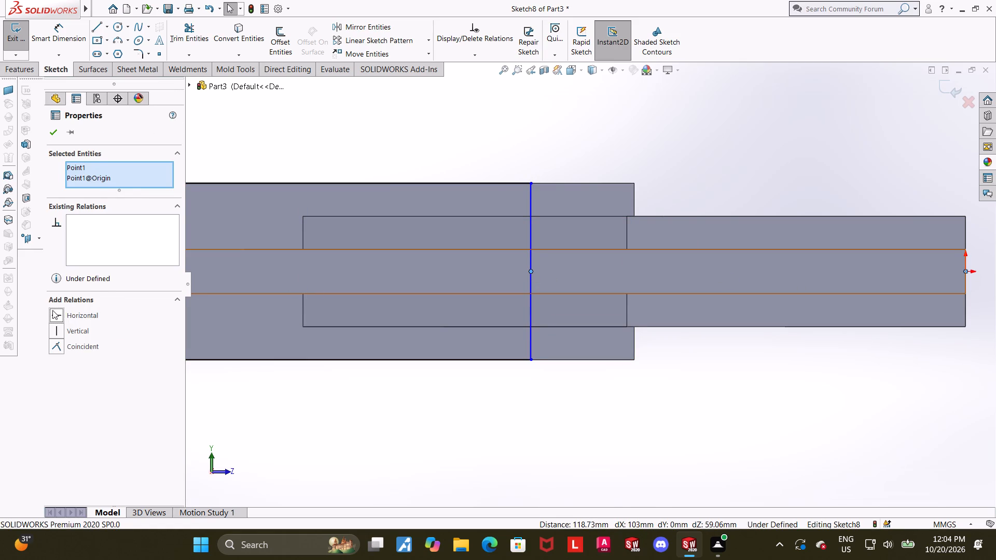
click(493, 451)
Examine the round-ended outline against the tapered side plate from an oblique angle and face-on.
scroll(490, 444, up, 5)
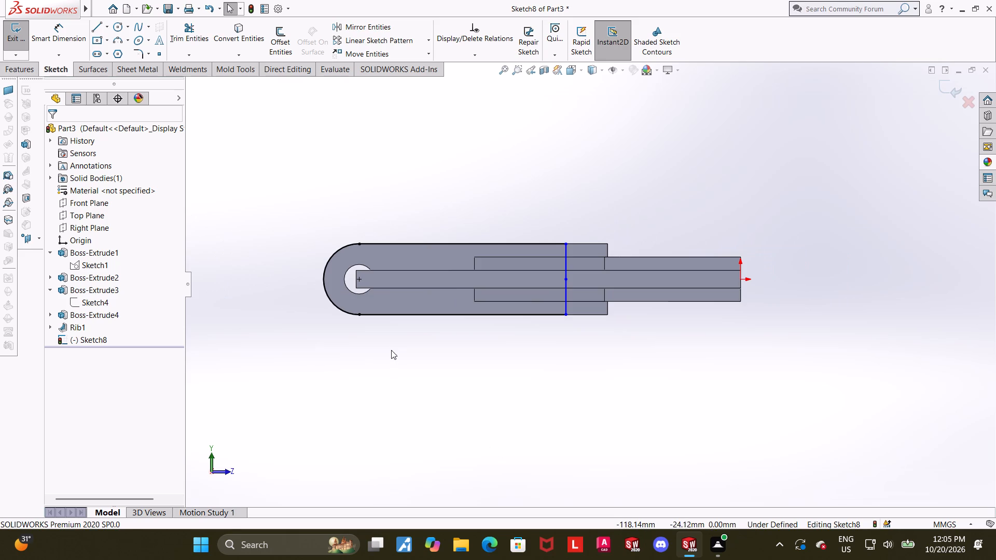
scroll(391, 346, down, 1)
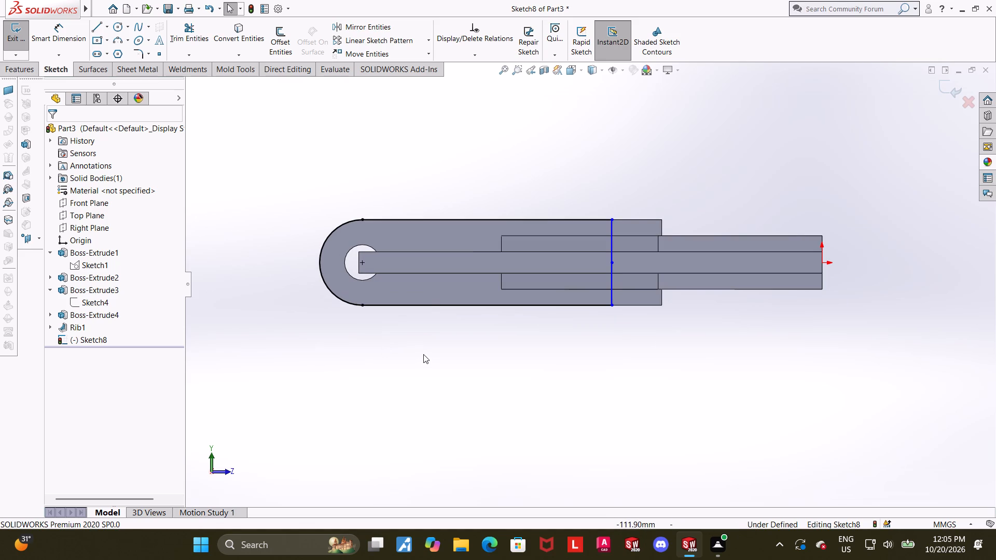
click(437, 334)
middle_drag(439, 334, 429, 388)
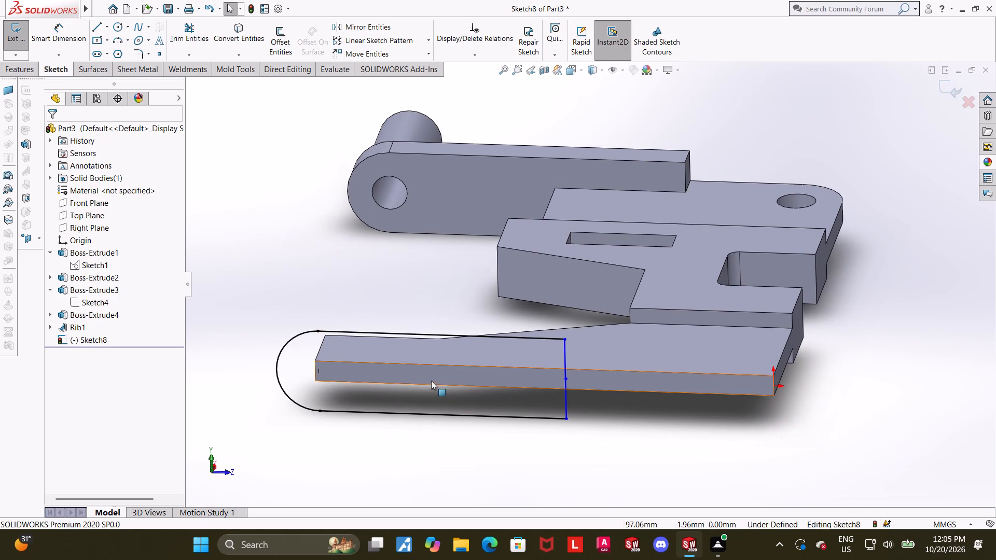
click(394, 264)
click(84, 337)
click(108, 319)
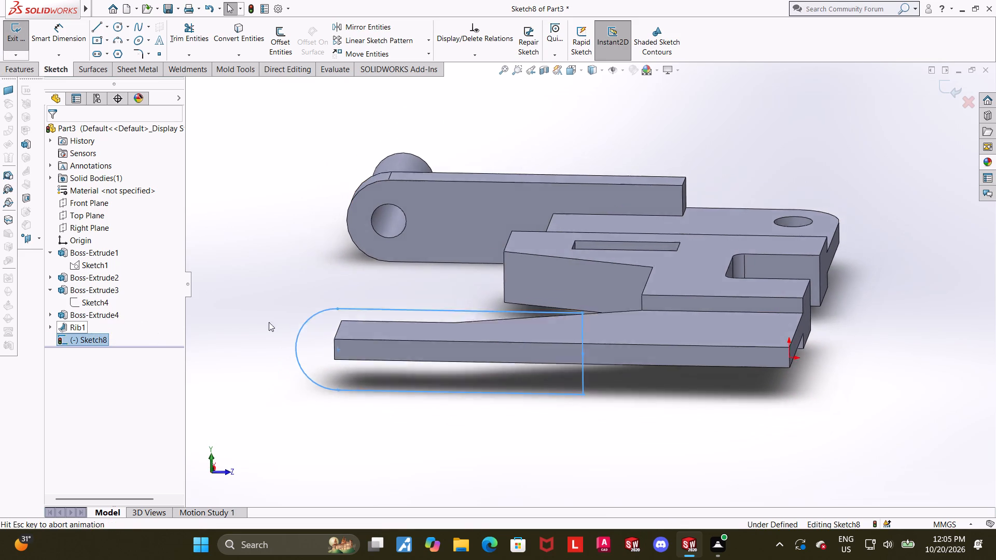
scroll(461, 360, up, 2)
scroll(557, 367, down, 1)
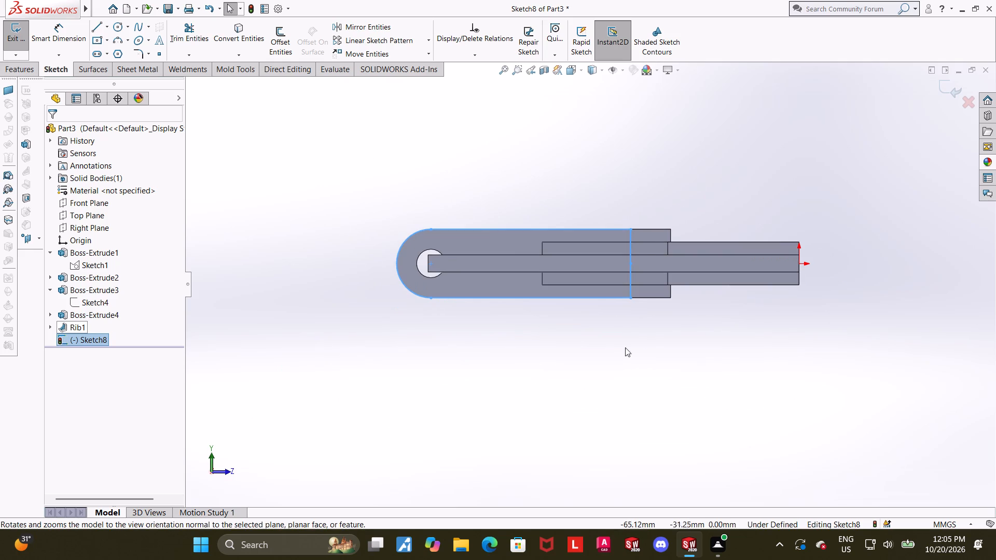
scroll(736, 322, down, 1)
scroll(694, 321, up, 2)
scroll(621, 278, down, 3)
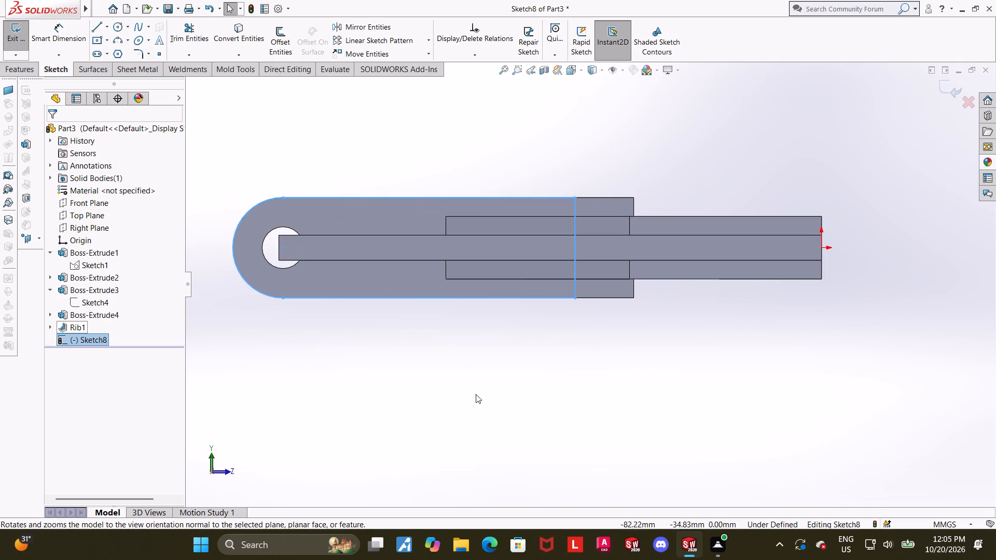
click(476, 394)
scroll(472, 354, up, 2)
scroll(503, 275, down, 1)
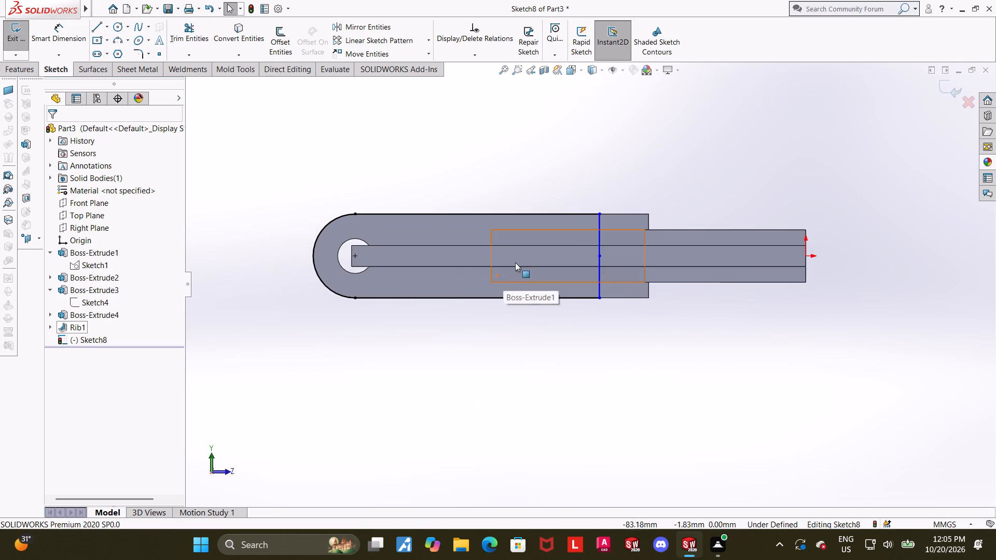
Dimension the outline's vertical line 45 mm from the origin at the end of the side plate.
click(50, 39)
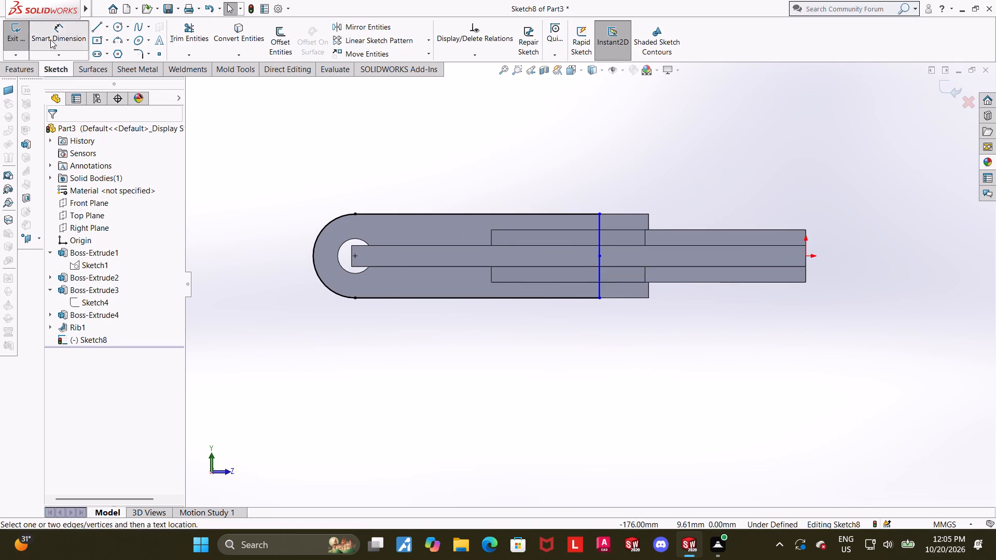
scroll(268, 194, up, 1)
middle_drag(769, 277, 765, 306)
middle_click(774, 323)
middle_drag(786, 314, 783, 338)
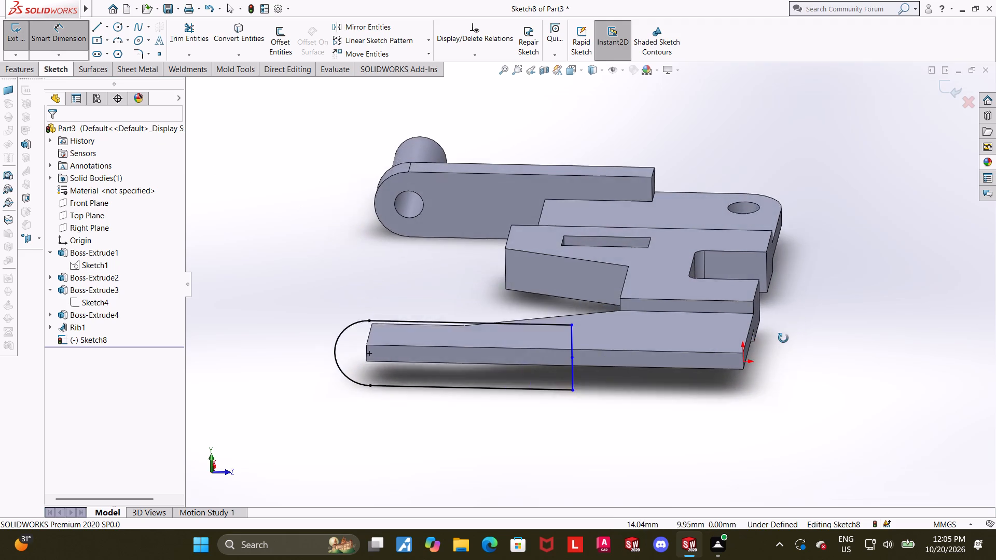
middle_drag(783, 338, 763, 367)
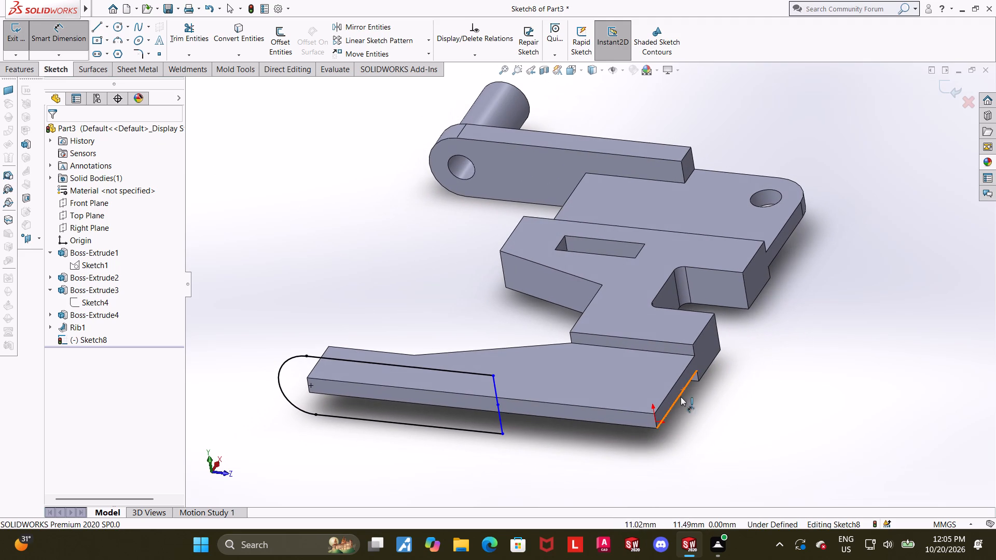
click(656, 422)
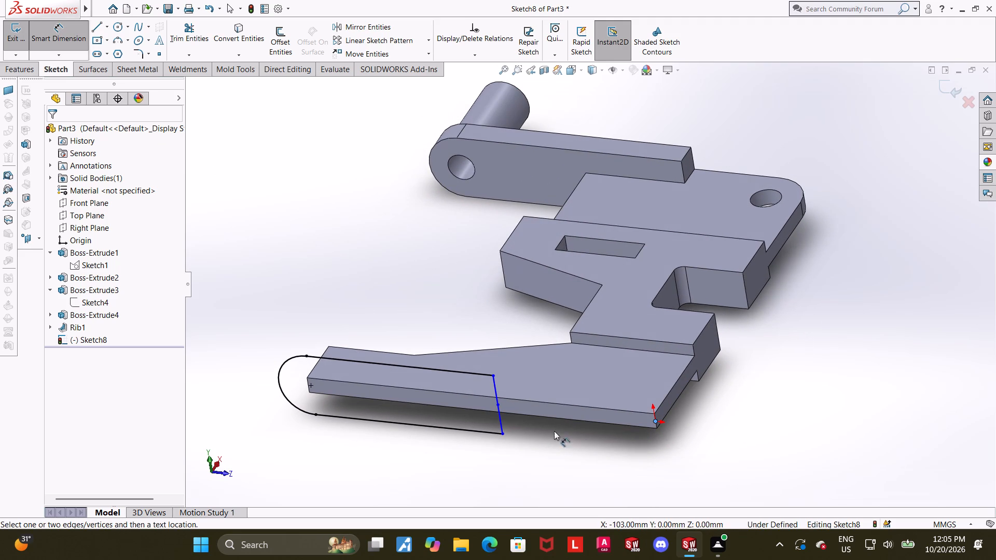
click(580, 445)
key(Escape)
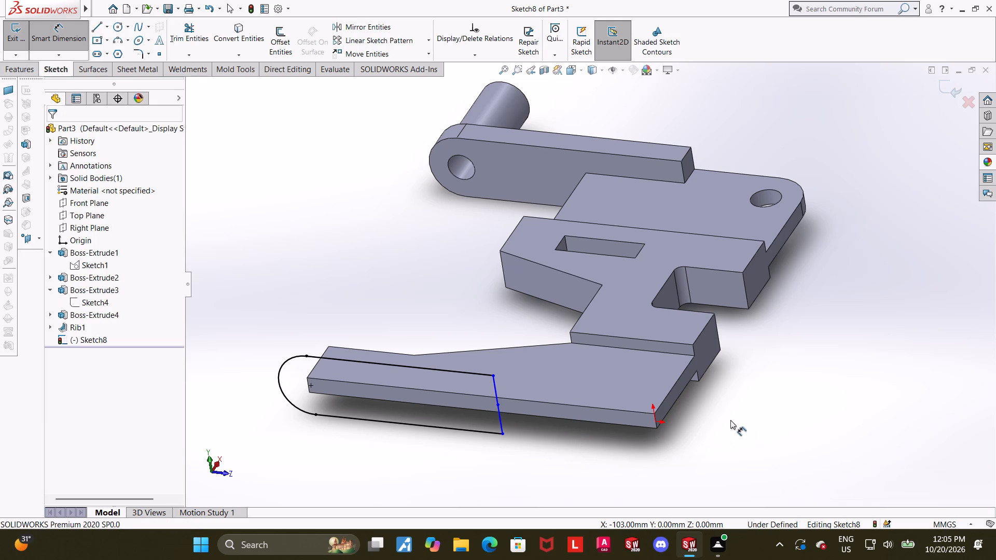
click(680, 387)
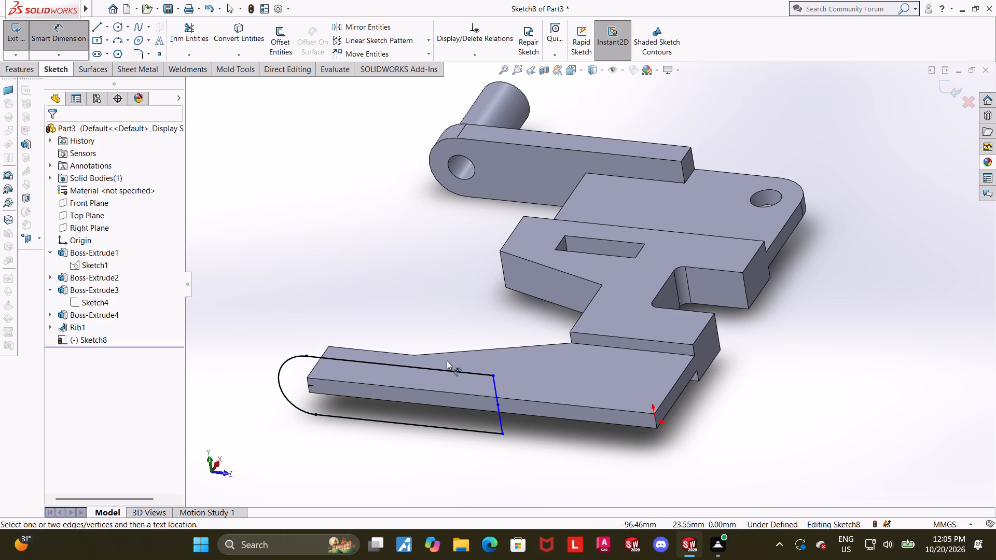
click(500, 411)
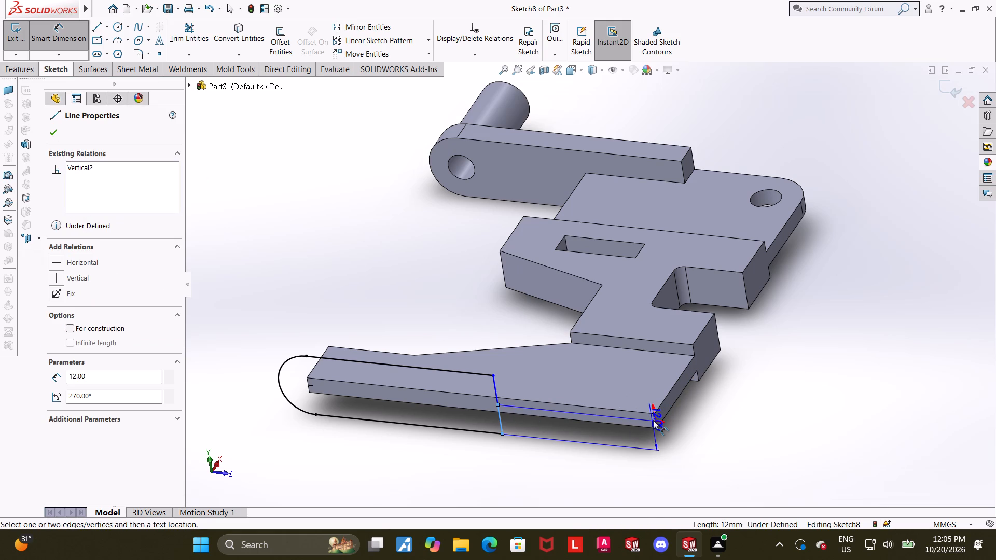
click(655, 422)
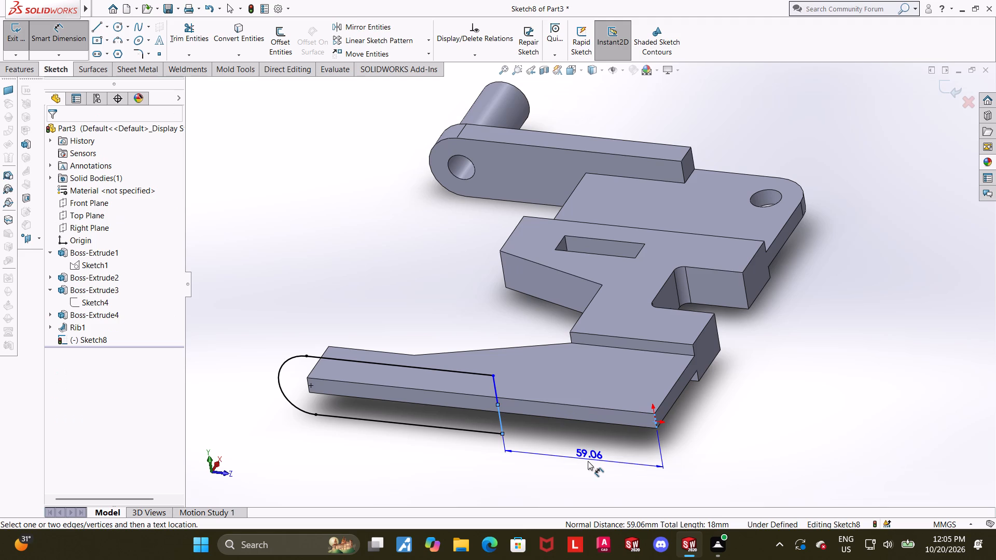
click(588, 461)
text(45)
key(Return)
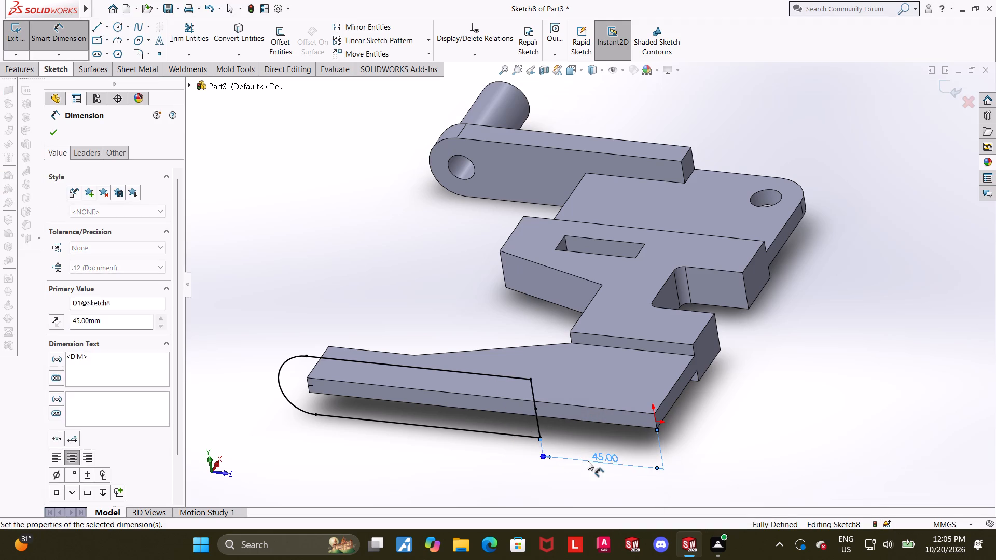
key(Escape)
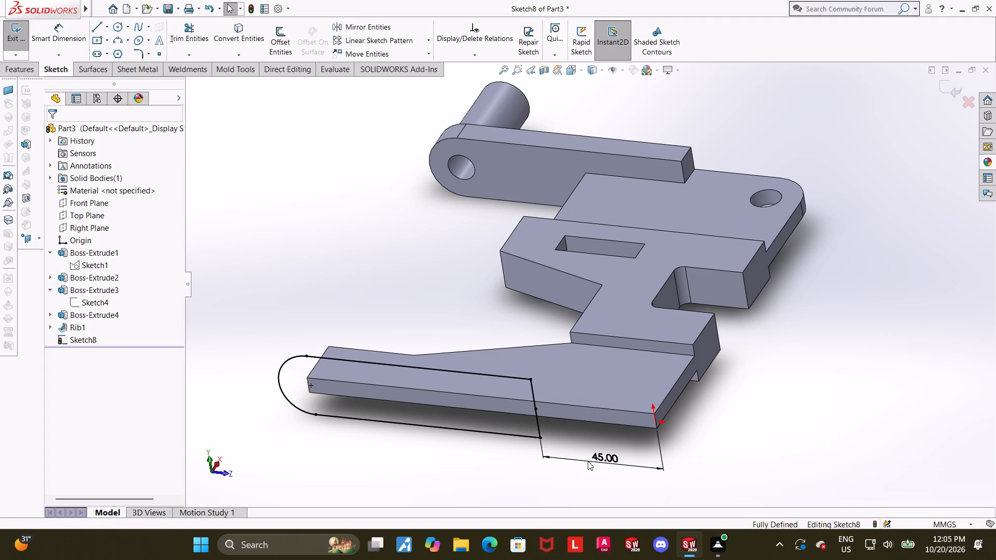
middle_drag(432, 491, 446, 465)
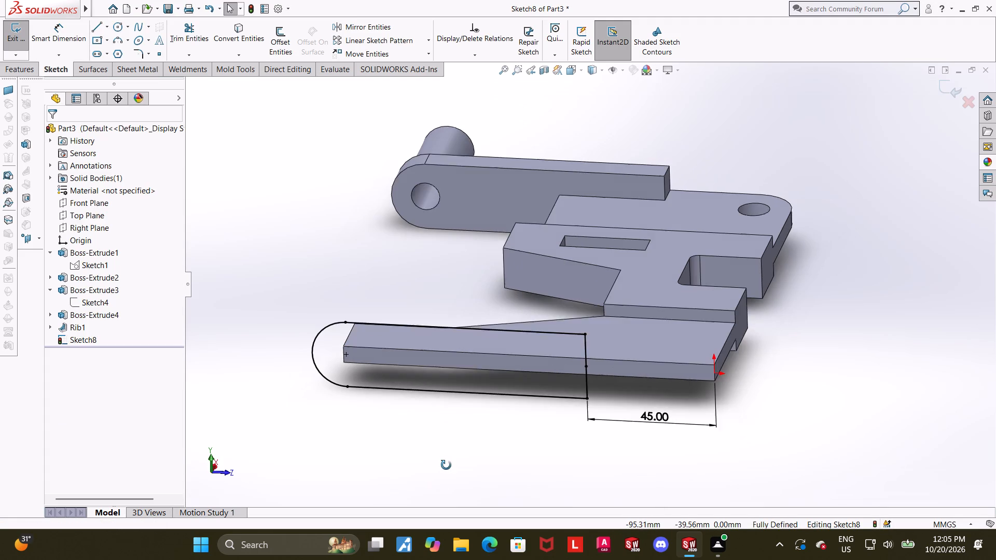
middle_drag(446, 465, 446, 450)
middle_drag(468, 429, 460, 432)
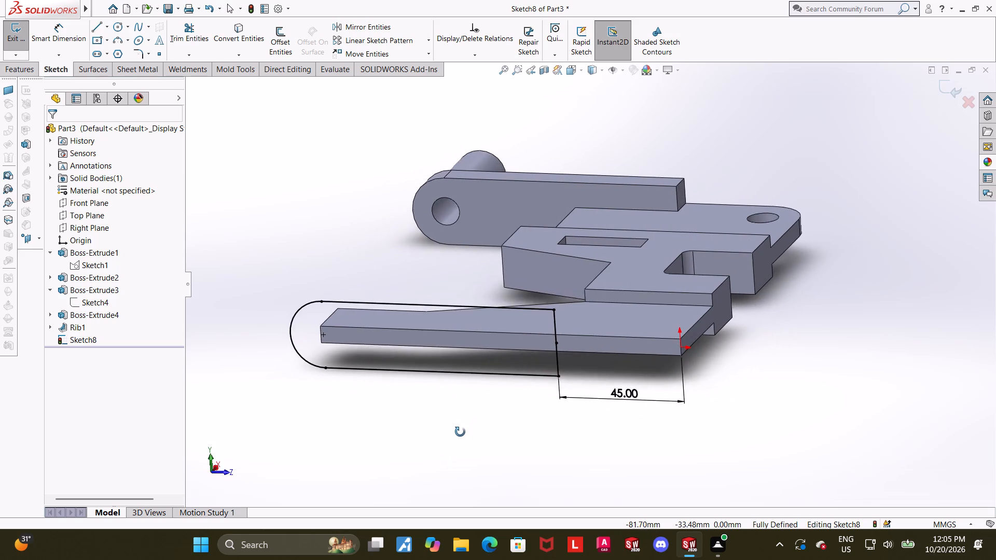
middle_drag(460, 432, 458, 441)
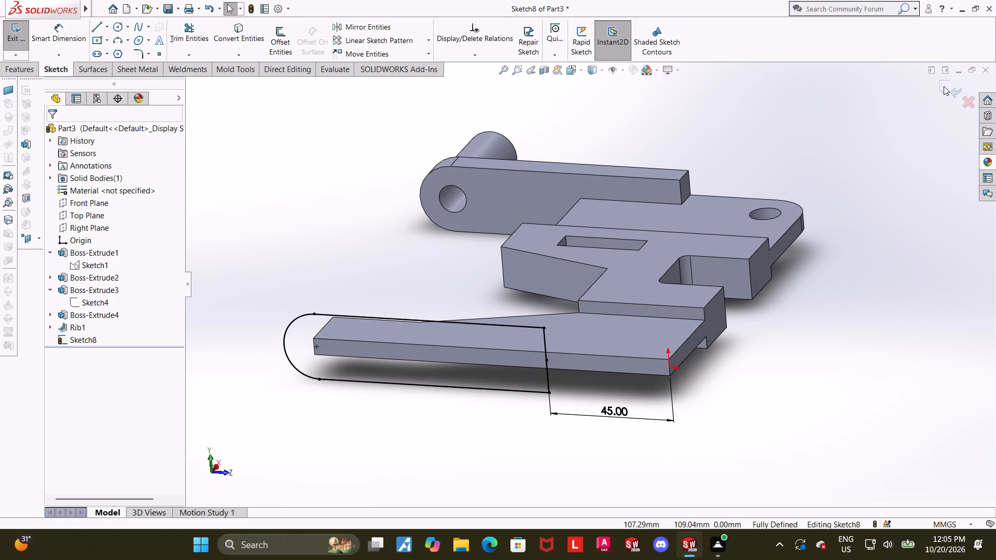
Extrude the round-ended outline 9 mm in the reversed direction, merged with the tapered side plate.
click(944, 86)
click(11, 36)
middle_drag(293, 264, 287, 279)
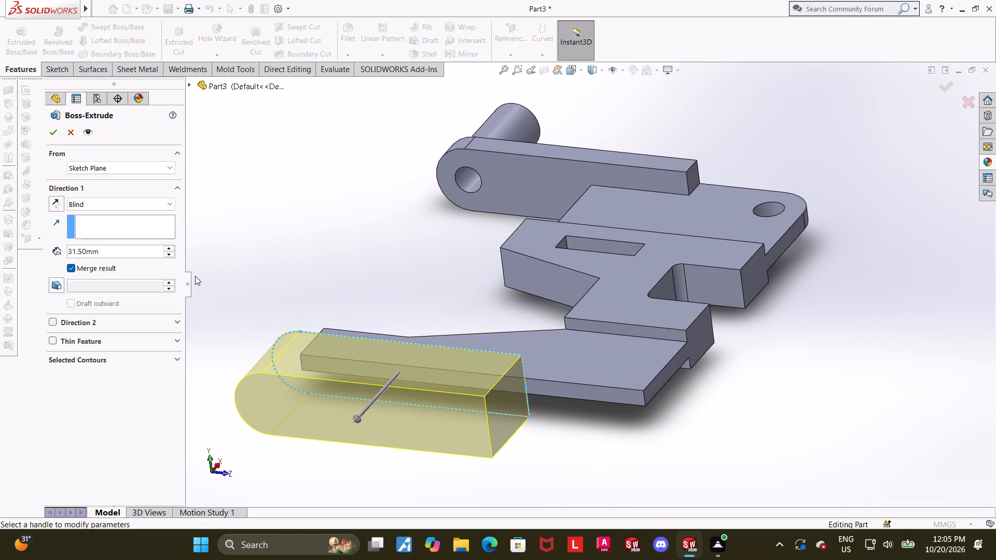
click(59, 201)
drag(117, 253, 58, 253)
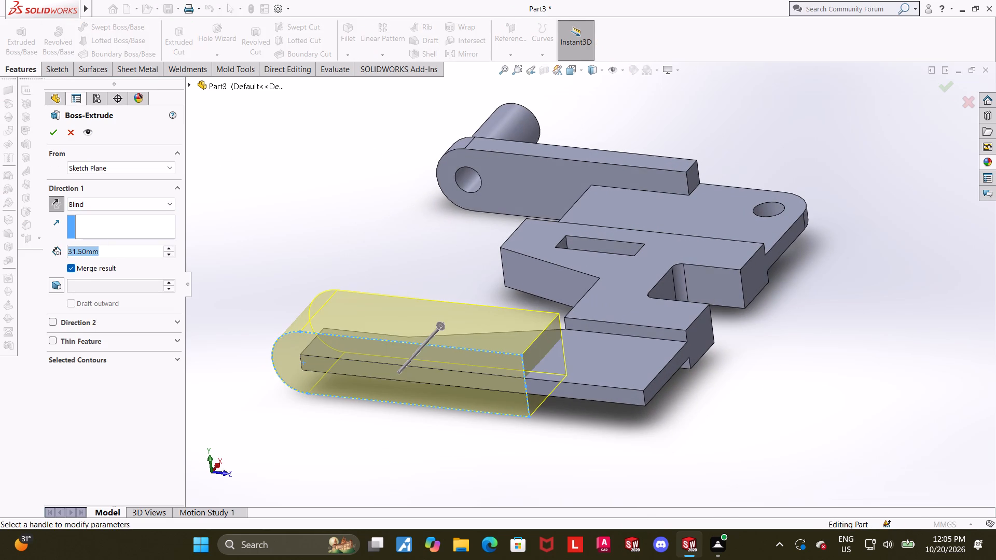
drag(58, 253, 37, 253)
key(9)
key(Return)
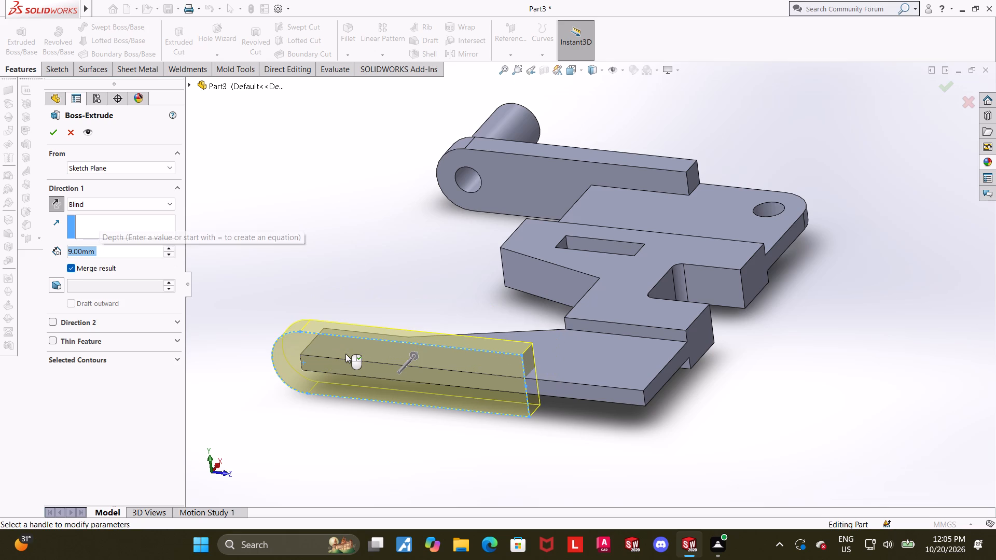
click(55, 132)
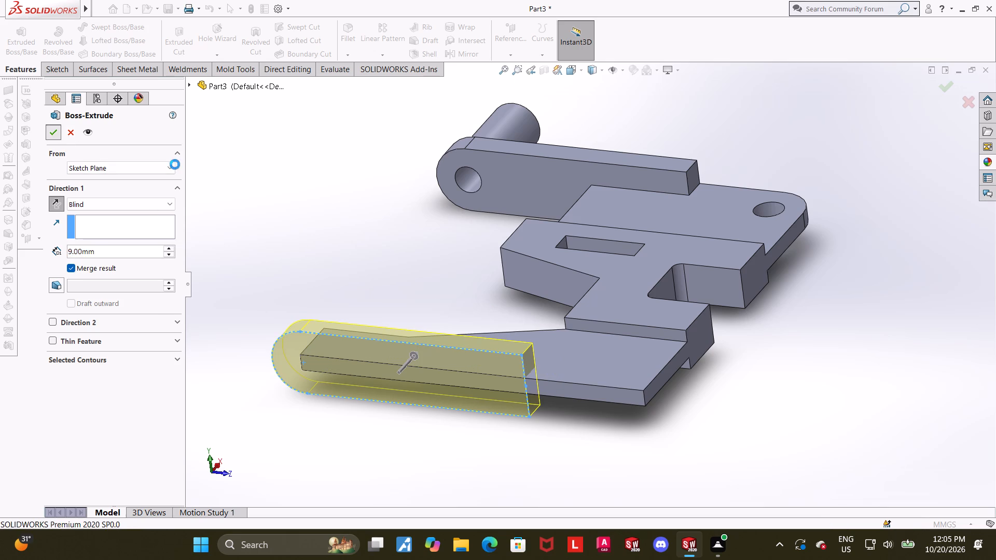
Edit the side plates' sketch and fillet the tapered plate's outer front corner with a 13 mm radius.
scroll(284, 193, up, 1)
middle_drag(350, 206, 326, 234)
click(343, 234)
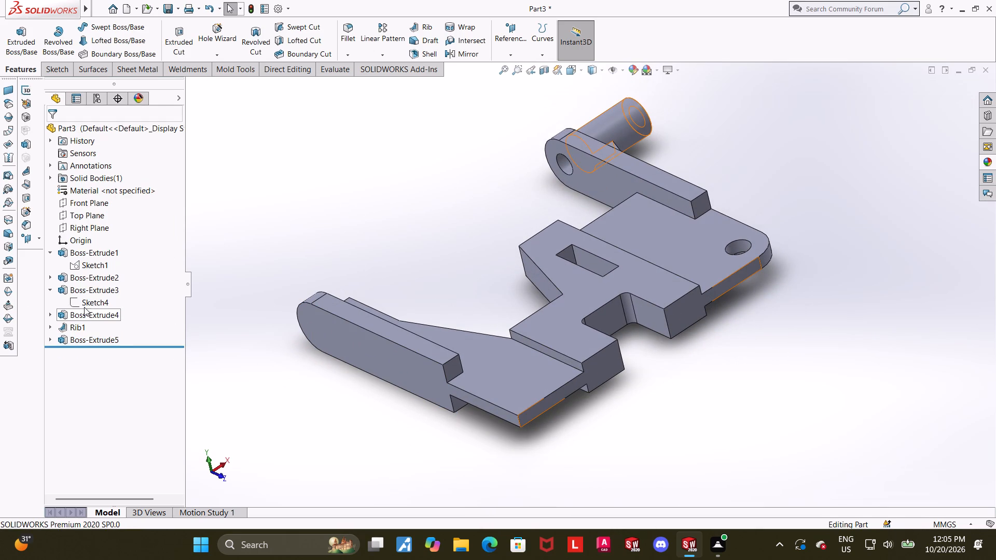
click(52, 277)
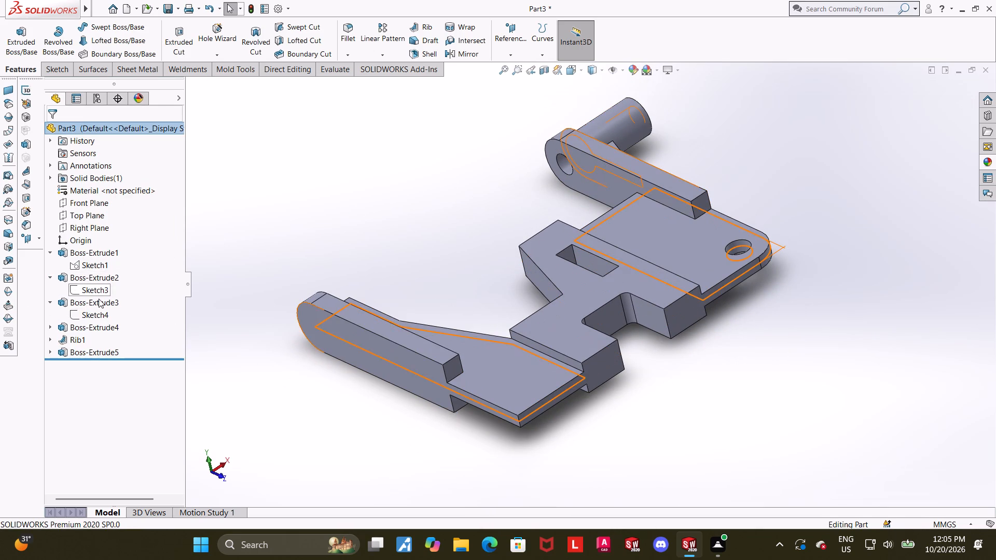
click(96, 291)
click(105, 263)
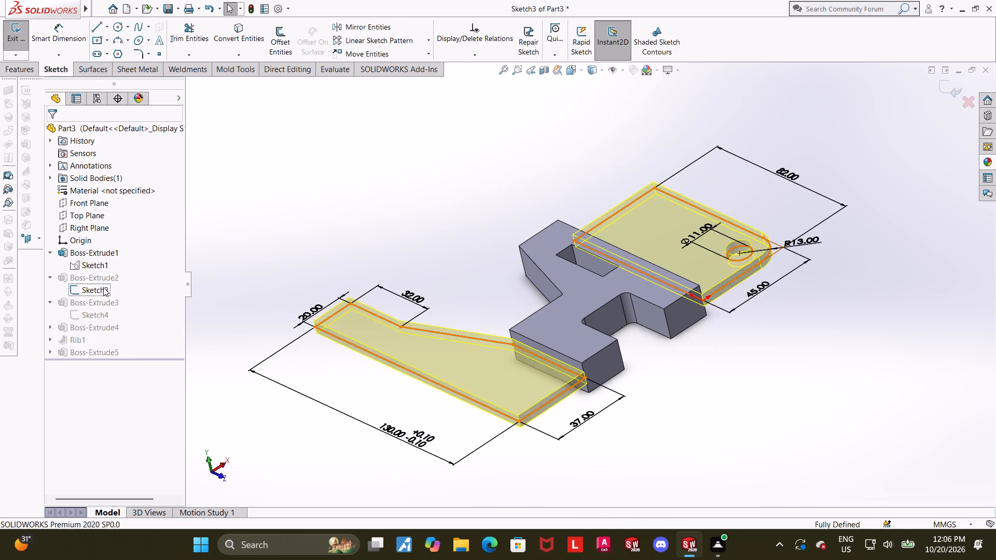
click(103, 287)
click(129, 275)
click(619, 437)
scroll(673, 496, down, 1)
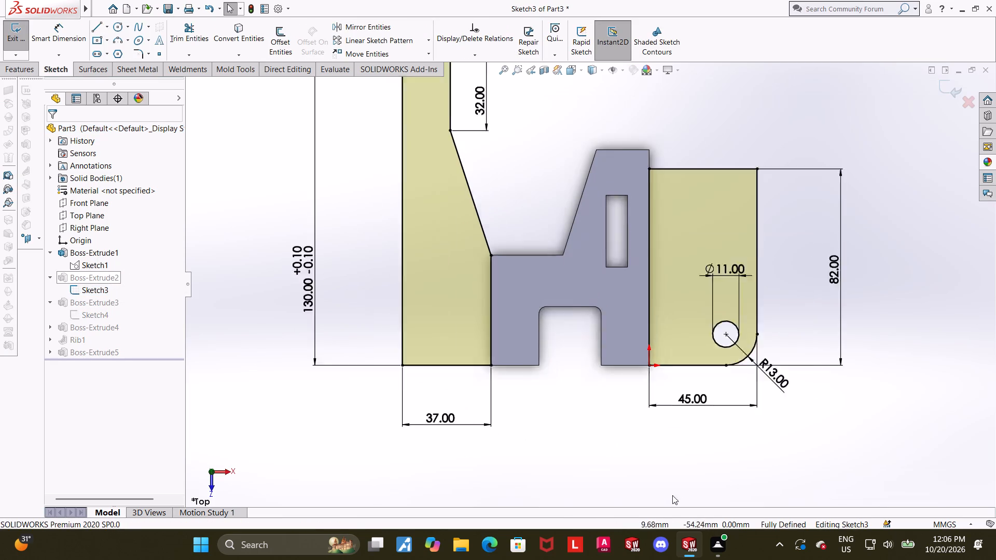
scroll(672, 495, down, 1)
click(141, 54)
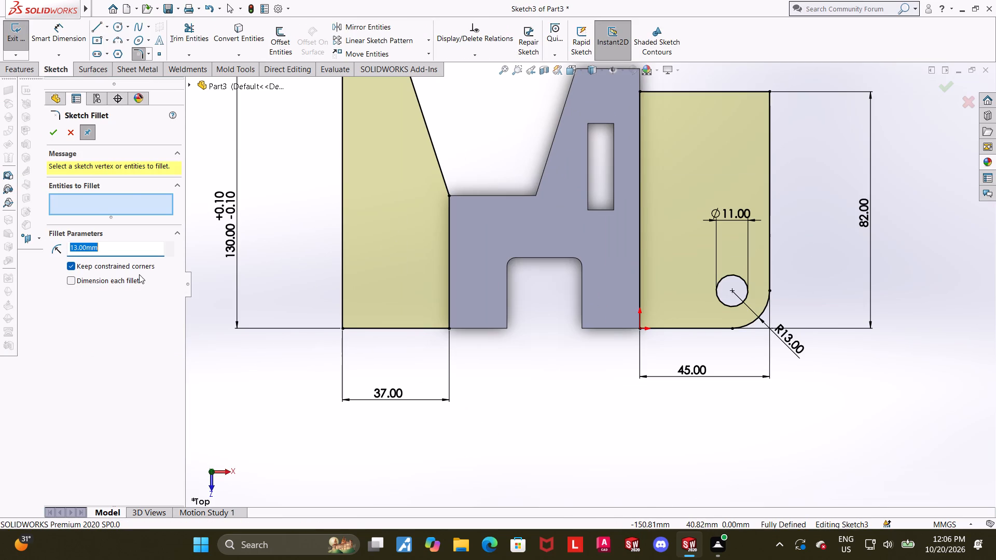
click(344, 329)
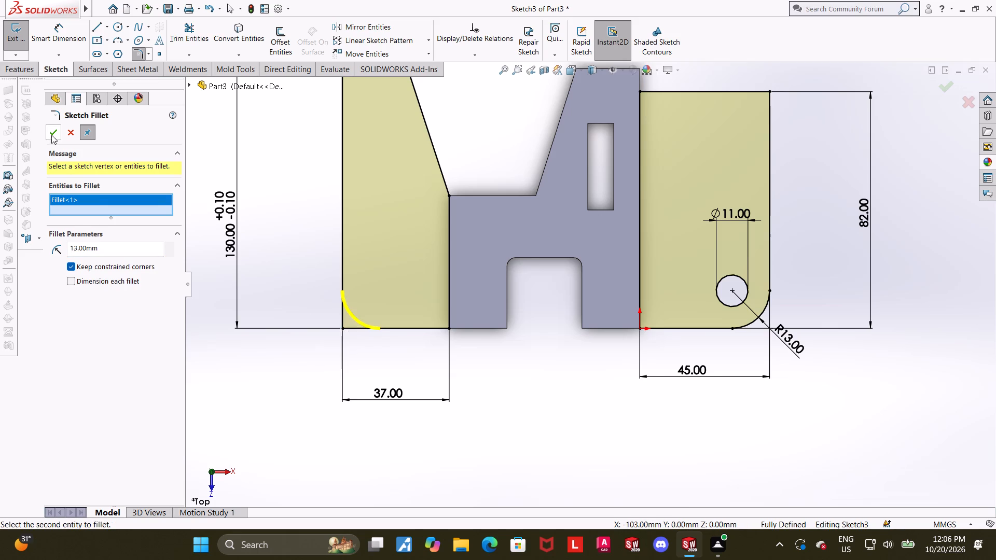
click(52, 132)
click(500, 401)
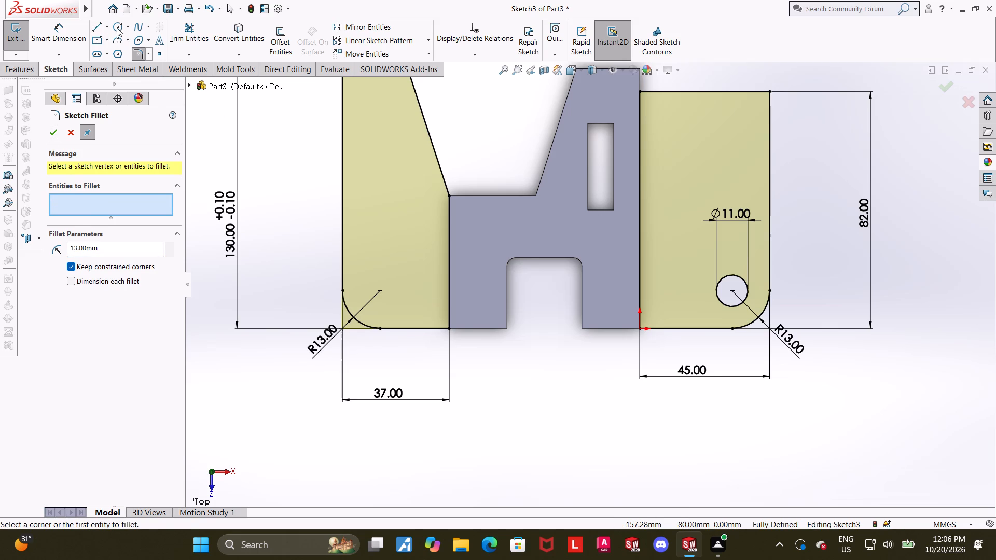
Add an 11 mm diameter circle centred on the new fillet's centre and exit the sketch.
click(117, 27)
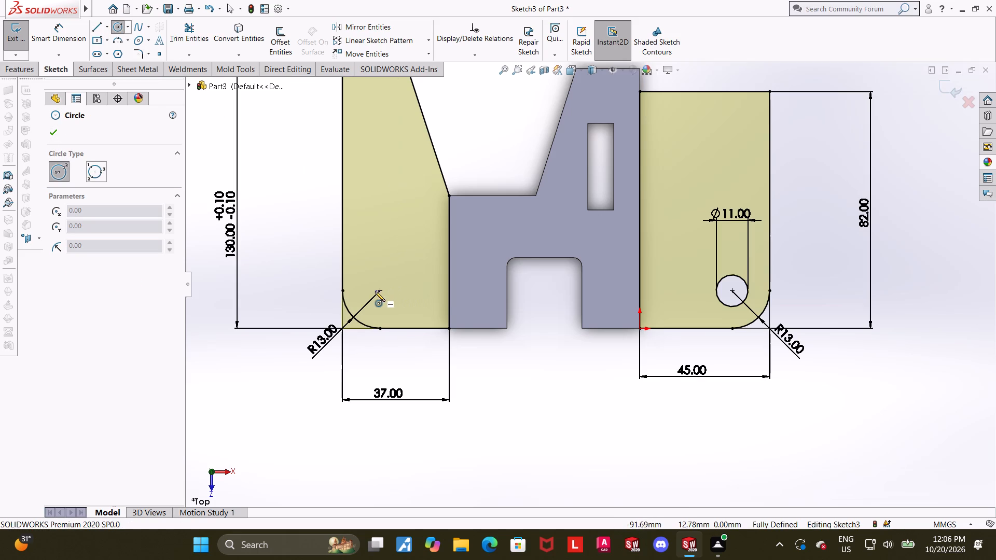
click(380, 290)
click(409, 273)
key(Escape)
click(54, 20)
click(60, 29)
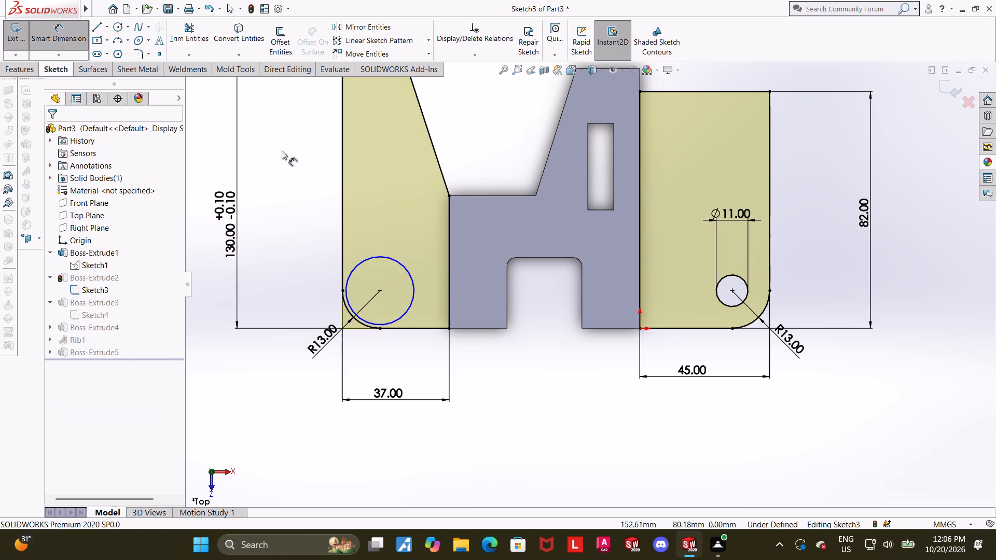
click(387, 259)
click(390, 238)
text(11)
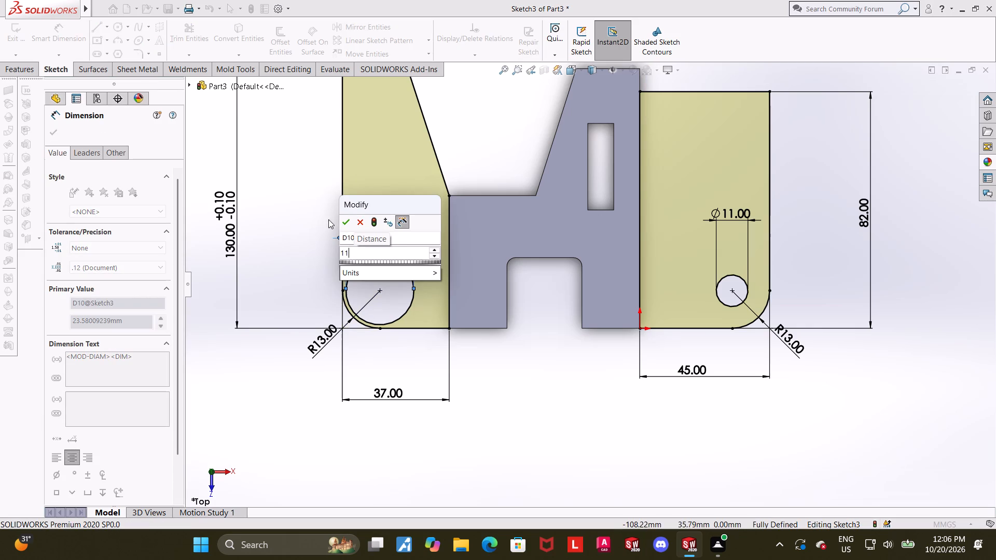
click(344, 218)
click(684, 474)
click(945, 91)
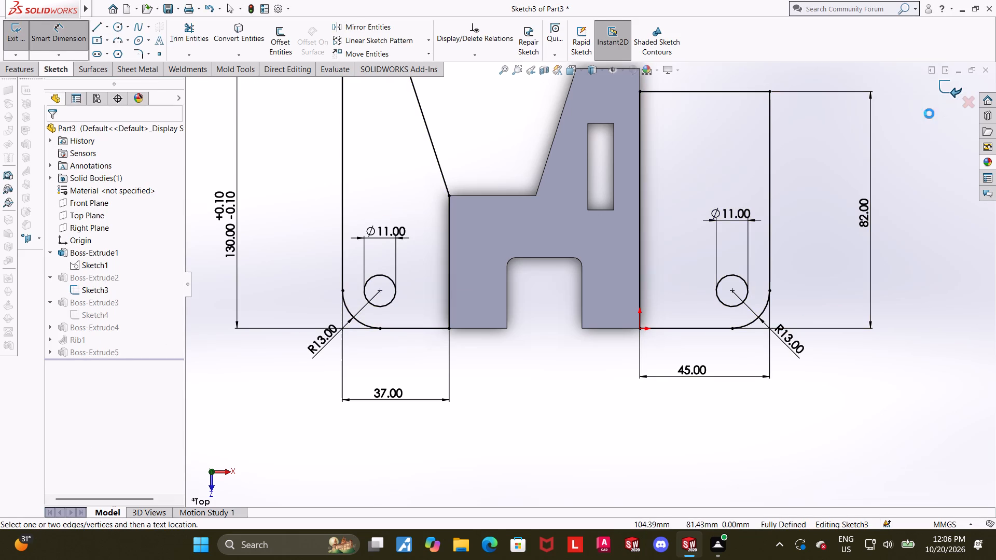
Reopen the new round-ended plate's sketch and delete its 45 mm dimension.
scroll(806, 286, up, 3)
scroll(664, 369, up, 3)
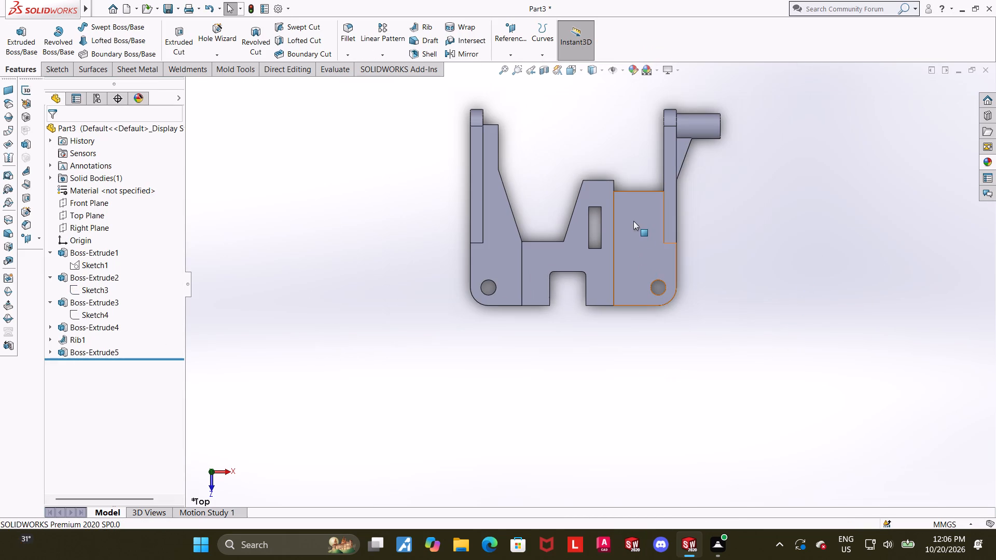
scroll(633, 221, down, 1)
scroll(511, 198, down, 2)
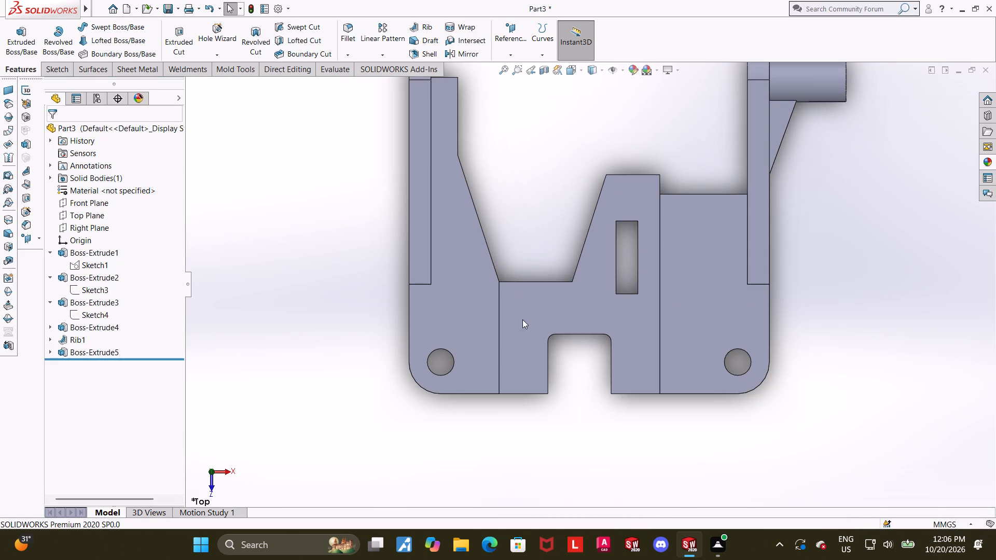
middle_drag(491, 405, 528, 295)
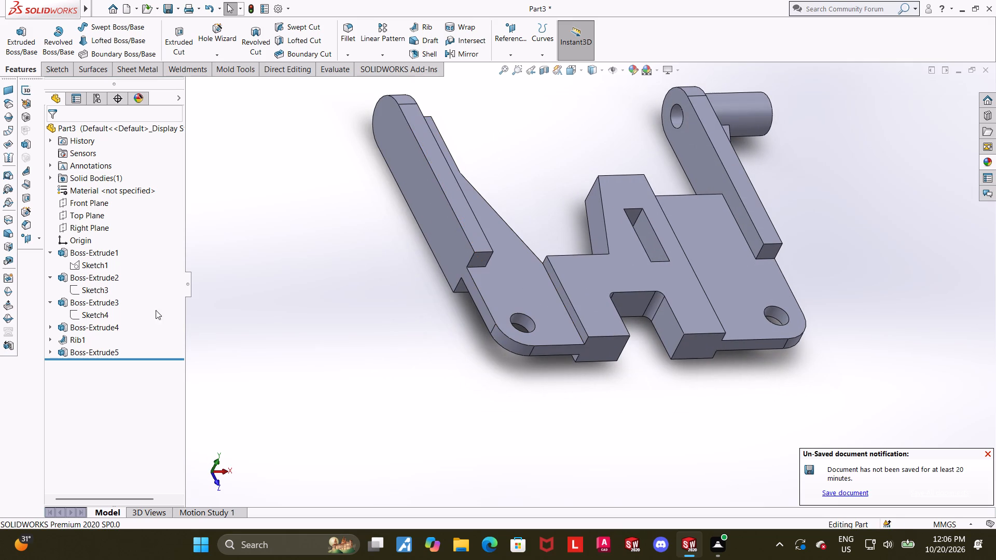
click(51, 350)
click(82, 363)
click(90, 332)
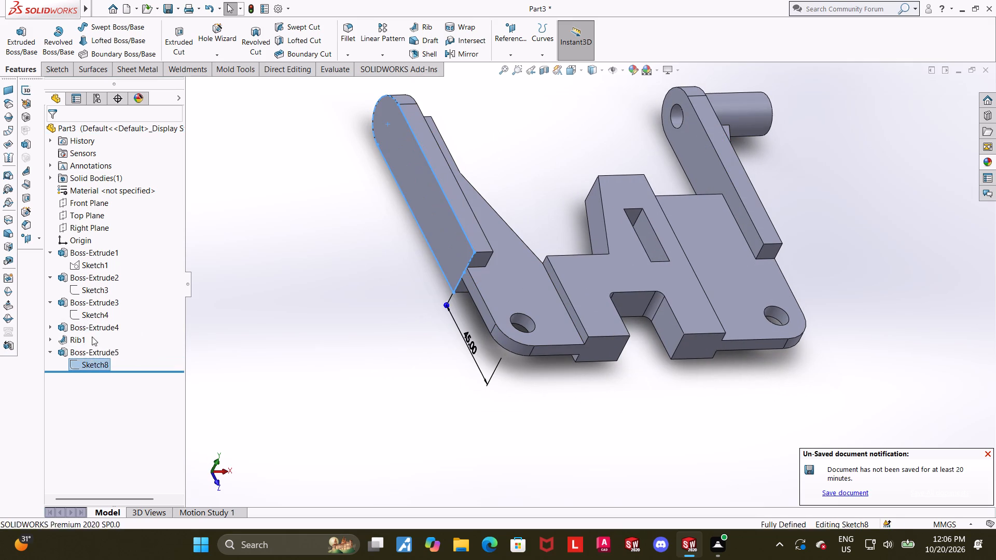
click(100, 363)
click(128, 351)
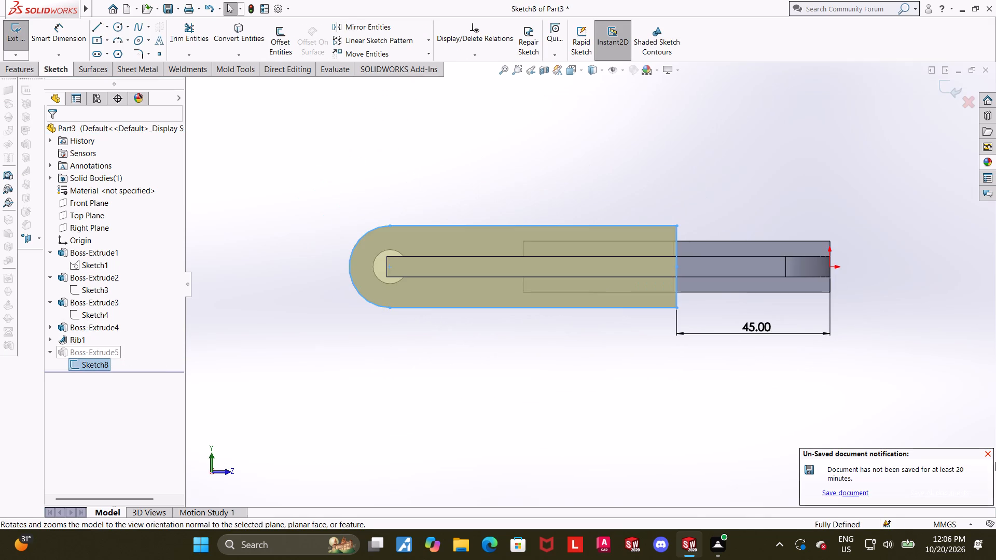
scroll(944, 304, up, 2)
scroll(817, 289, down, 4)
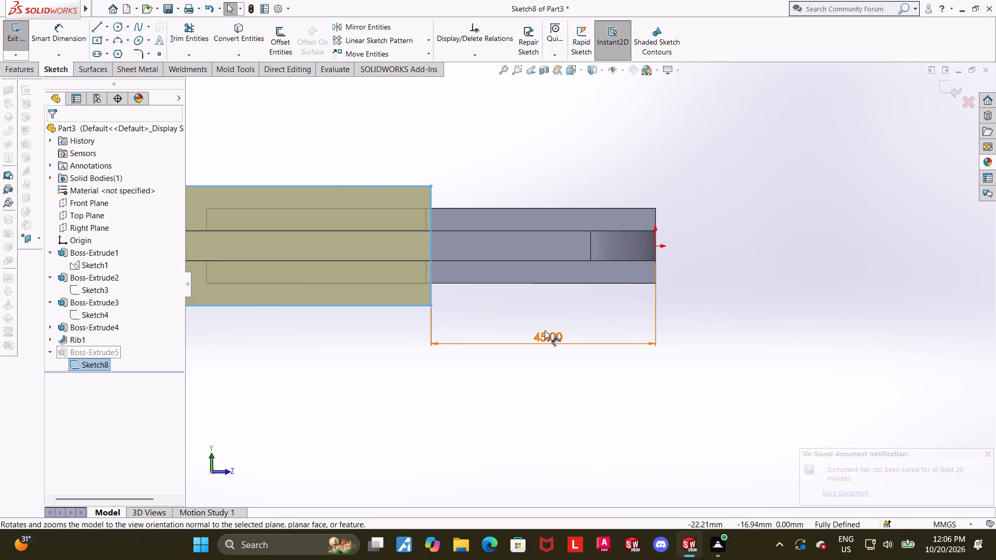
click(528, 406)
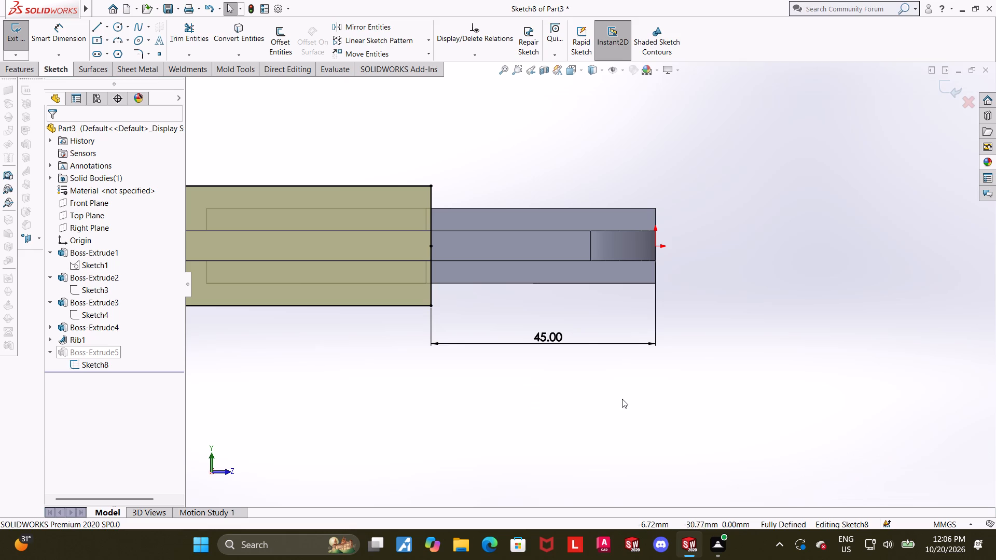
right_click(563, 341)
click(589, 408)
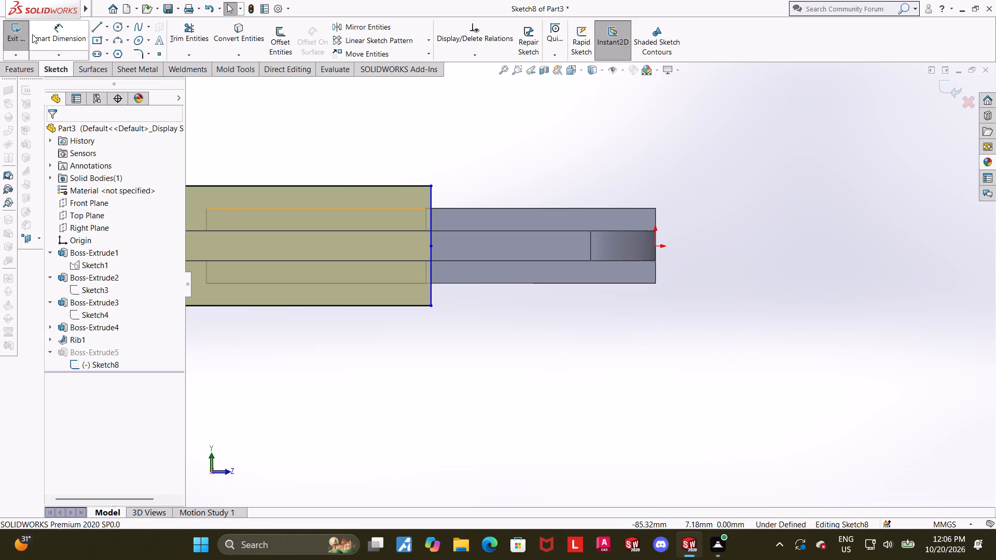
Dimension the outline's vertical line 45 mm from the origin and exit the sketch.
click(36, 34)
click(433, 258)
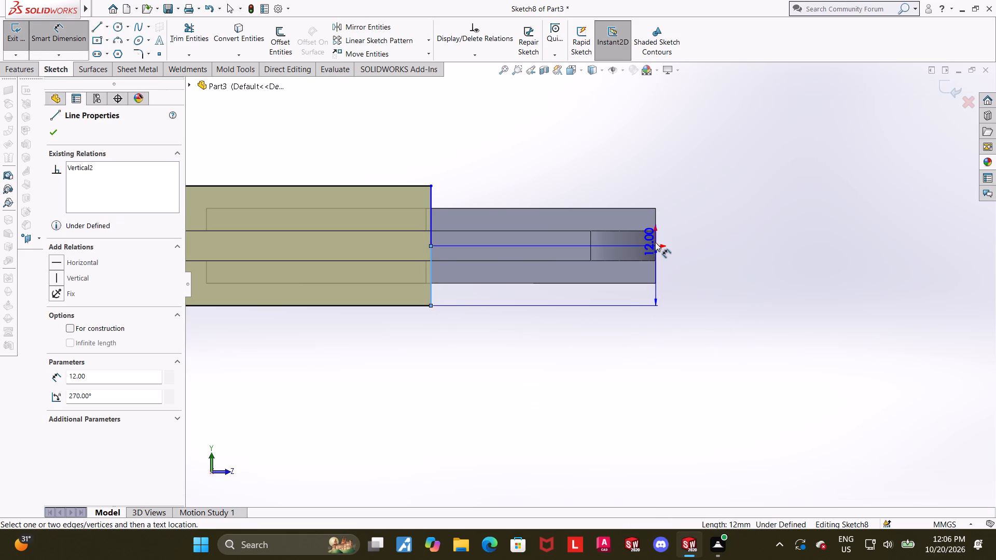
click(654, 247)
click(570, 340)
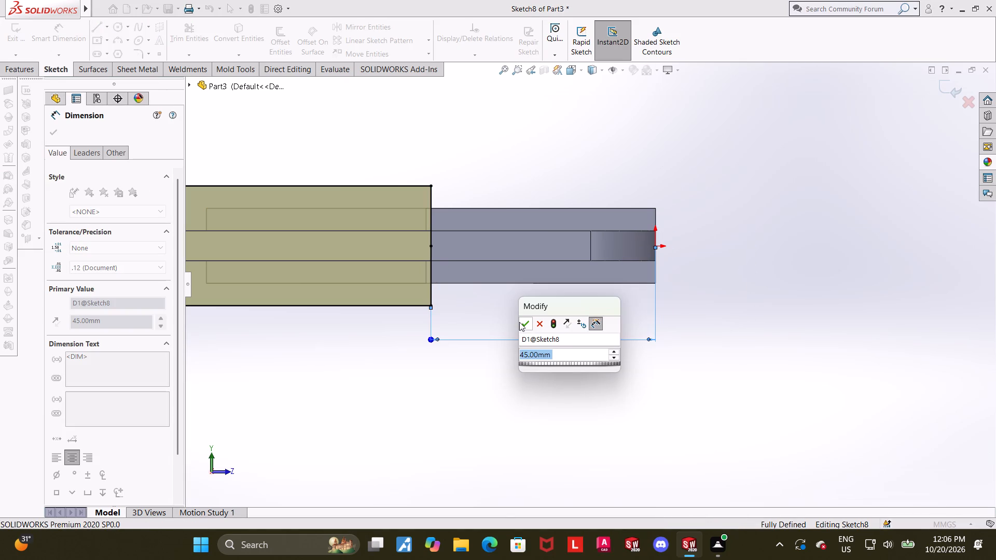
click(522, 323)
scroll(532, 333, up, 1)
click(753, 318)
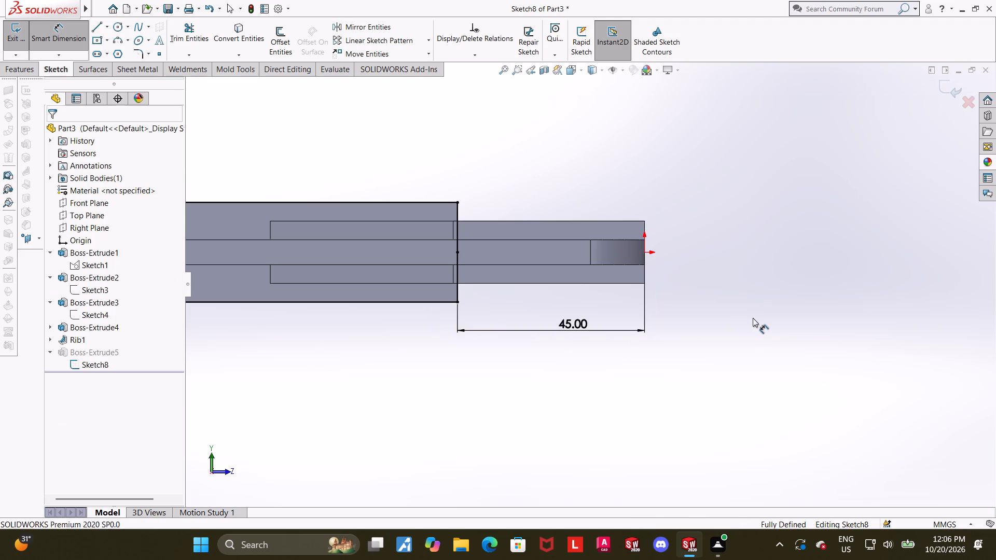
middle_drag(715, 294, 636, 349)
scroll(636, 350, up, 6)
middle_drag(547, 286, 514, 337)
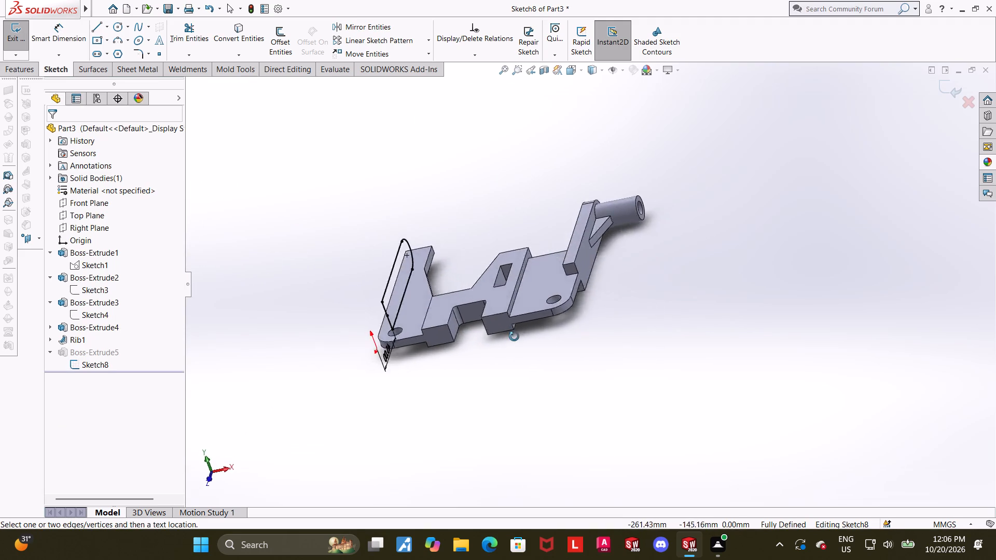
middle_drag(514, 337, 531, 343)
middle_drag(394, 230, 397, 266)
scroll(400, 253, down, 2)
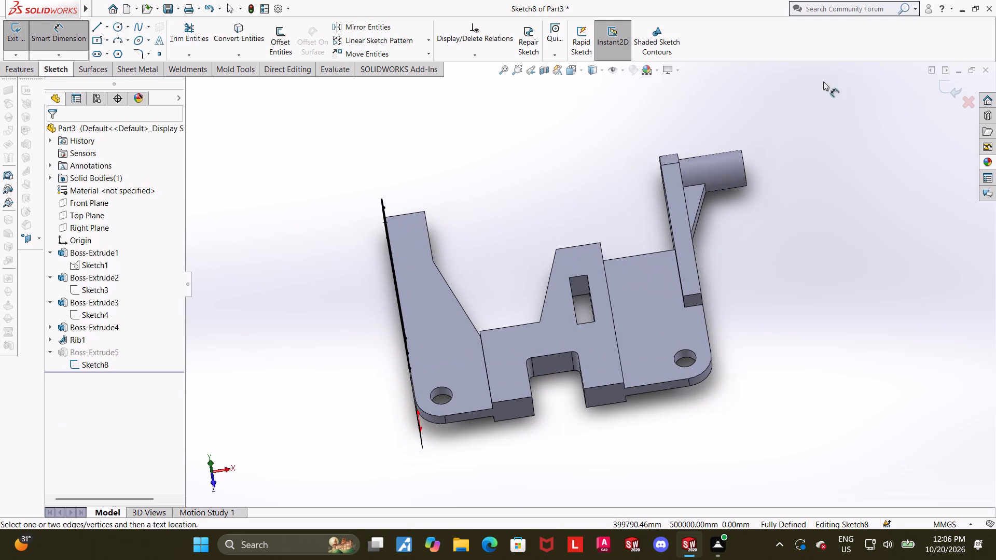
click(940, 87)
Measure the new round-ended plate's thickness from its outer face to its inner face.
middle_drag(625, 157, 634, 179)
scroll(479, 209, down, 5)
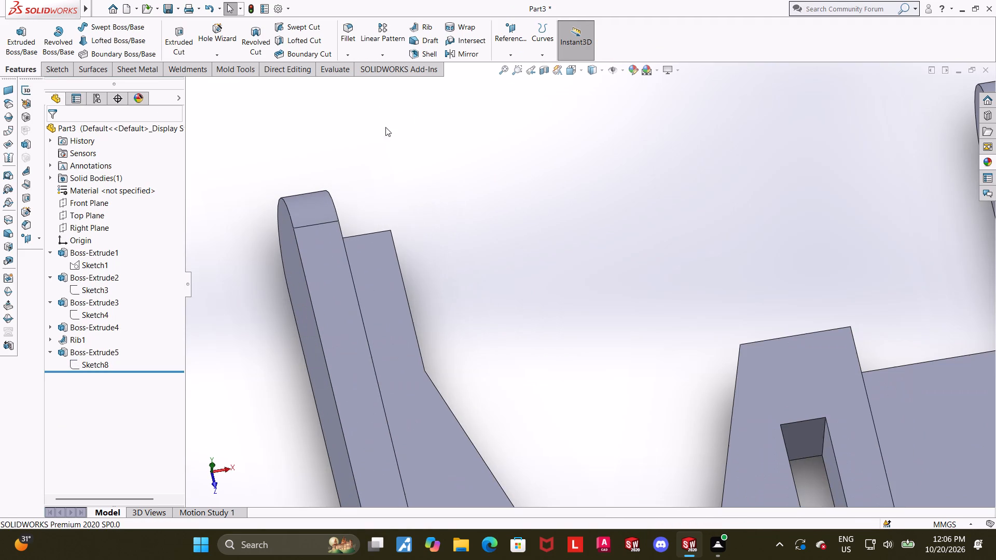
click(333, 73)
middle_drag(338, 123, 352, 126)
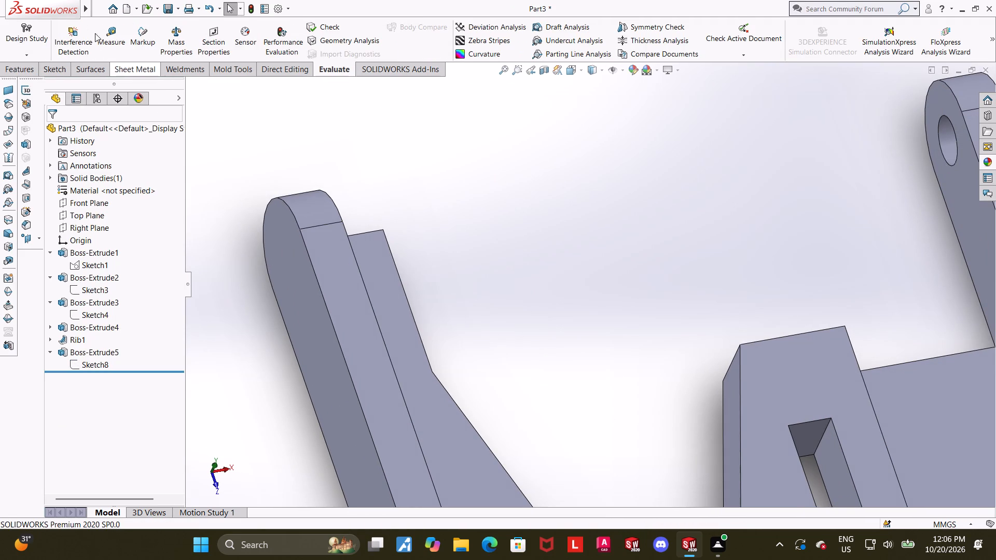
click(95, 33)
click(283, 244)
middle_drag(364, 214, 288, 229)
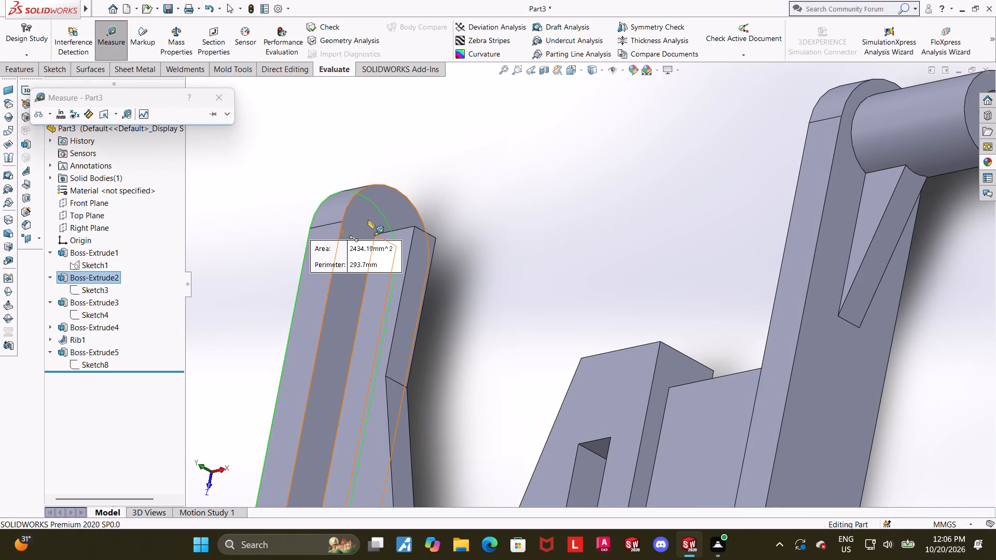
click(370, 212)
scroll(463, 215, up, 1)
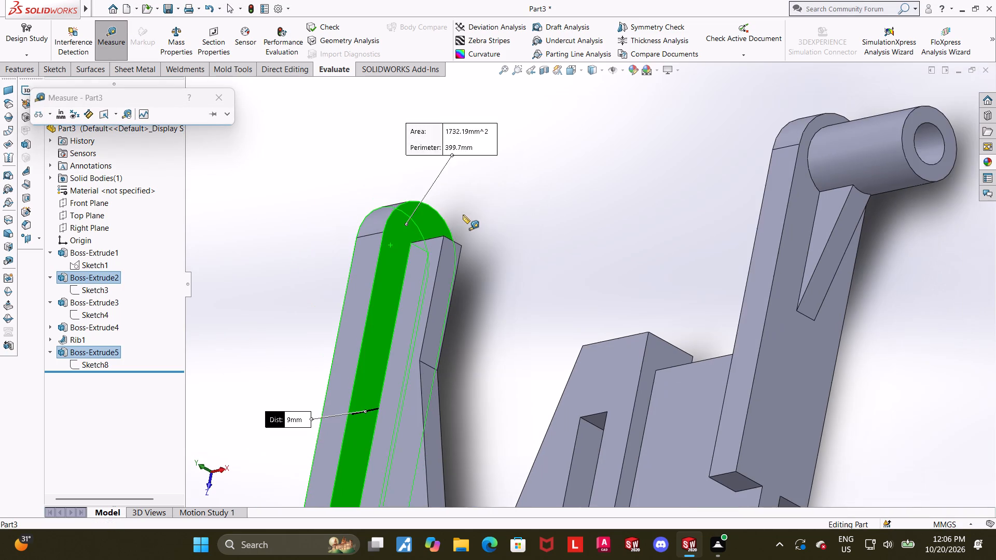
Clear the measurement and remeasure the round-ended plate's thickness from its inner face to its outer face.
key(Escape)
middle_drag(456, 216, 481, 216)
click(104, 37)
click(423, 226)
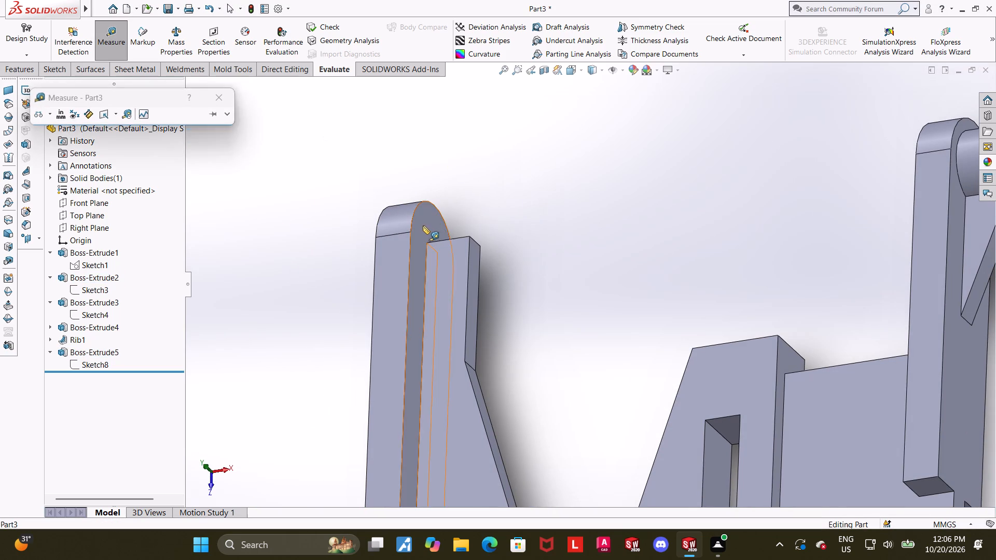
middle_drag(445, 230, 534, 230)
ctrl+click(469, 303)
middle_drag(572, 263, 529, 245)
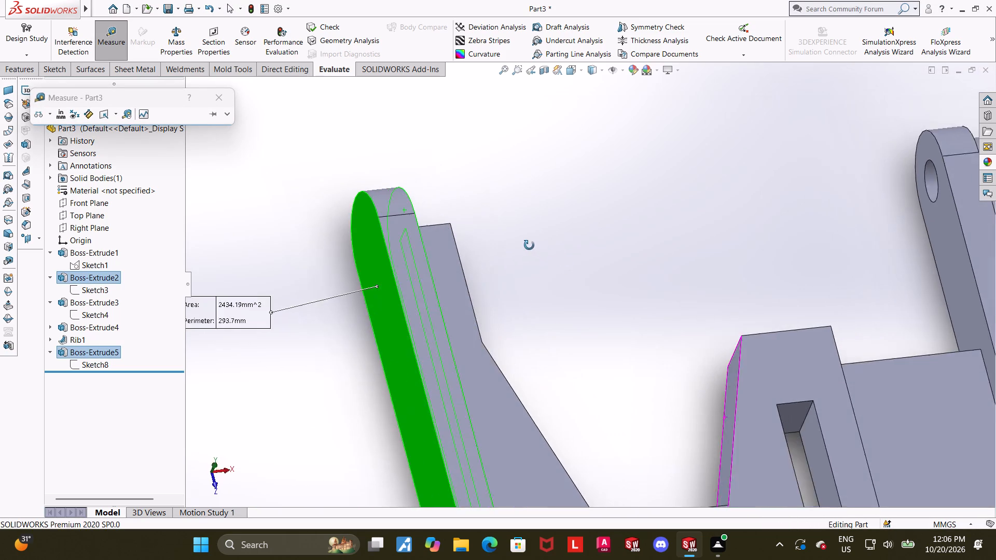
middle_drag(529, 245, 461, 274)
scroll(547, 214, up, 4)
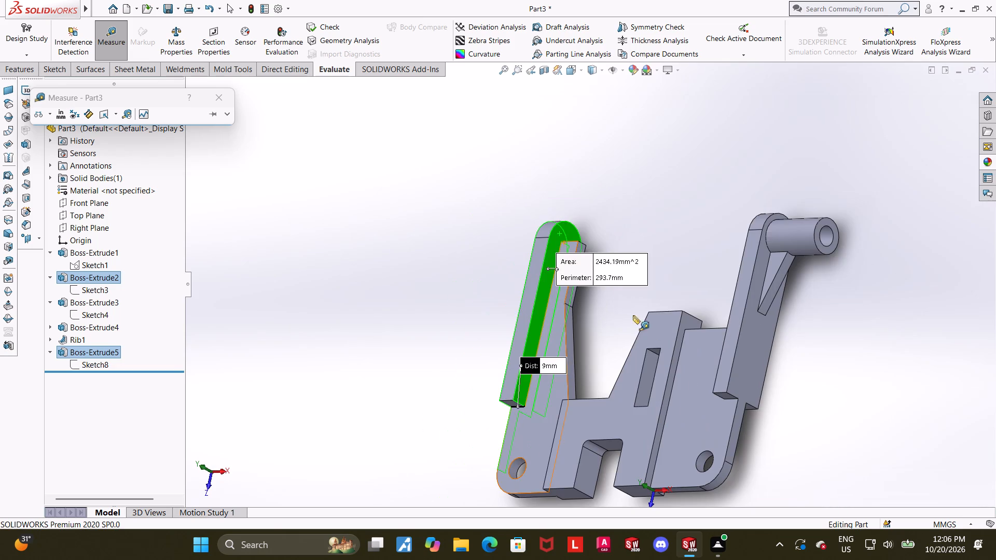
Measure the new round-ended plate's thickness again between its inner and outer faces.
key(Escape)
middle_drag(643, 331, 652, 291)
click(105, 48)
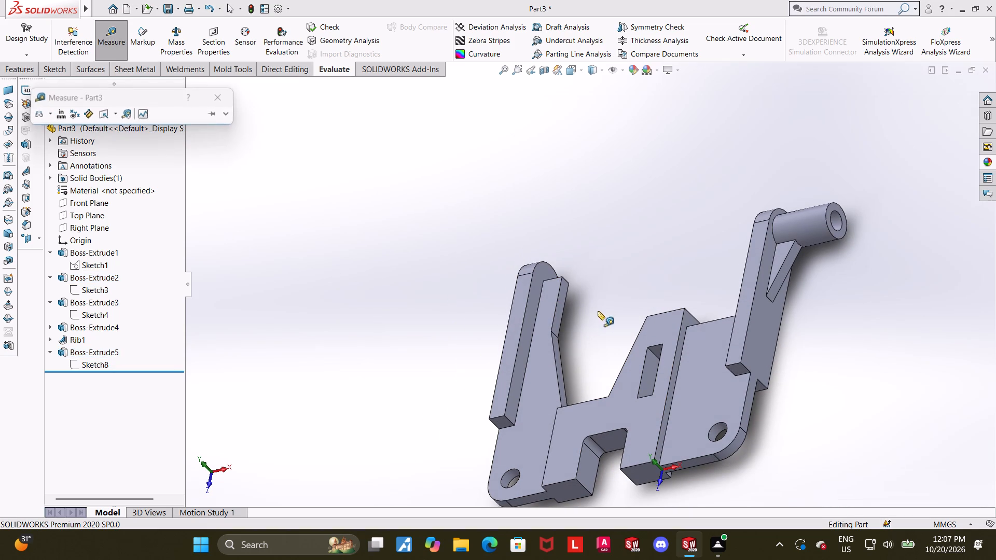
click(533, 304)
middle_drag(542, 305, 606, 319)
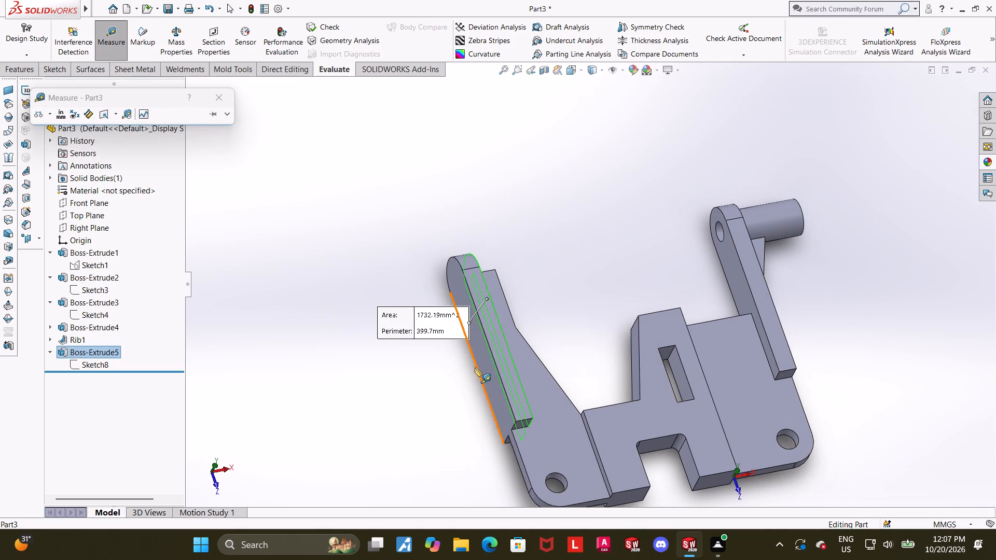
click(483, 367)
key(Escape)
Start a sketch on the new round-ended plate's inner face and view it face-on.
scroll(575, 367, up, 4)
scroll(613, 338, down, 4)
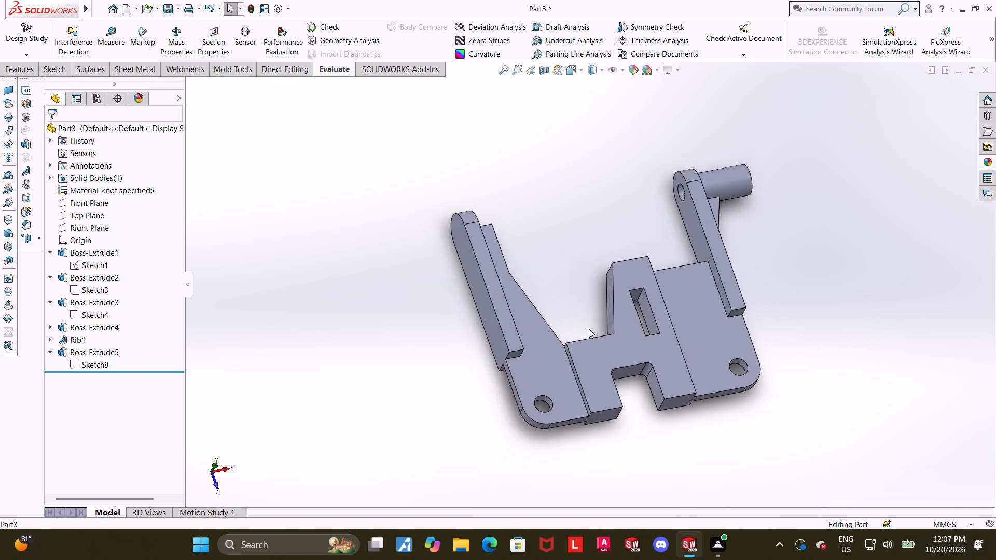
middle_drag(579, 328, 496, 347)
scroll(653, 180, down, 3)
middle_drag(589, 198, 568, 256)
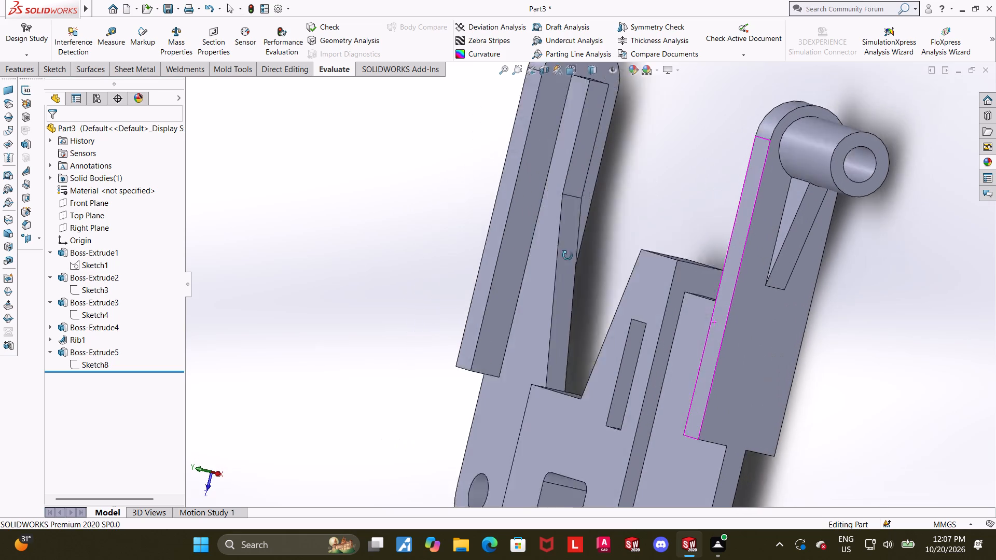
middle_drag(568, 256, 559, 266)
scroll(643, 162, up, 5)
scroll(675, 157, down, 5)
middle_drag(575, 235, 561, 227)
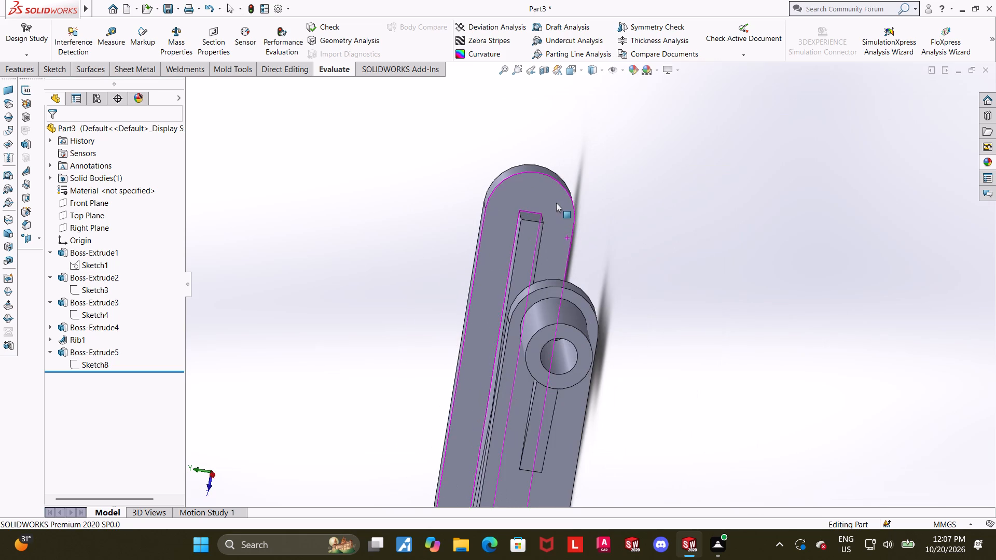
click(556, 203)
click(603, 177)
click(91, 378)
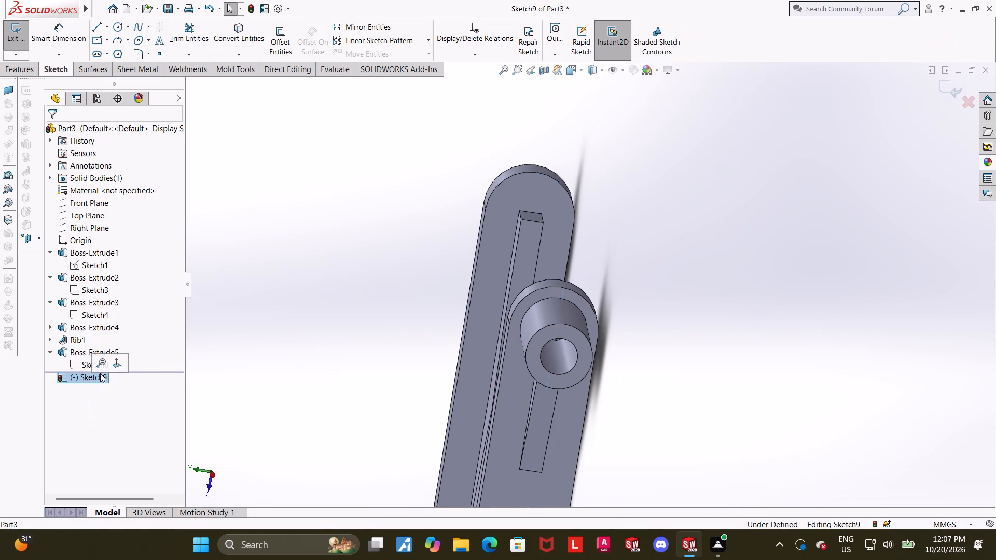
click(114, 365)
Sketch a circle on the plate's inner face within its rounded end.
scroll(719, 293, up, 4)
scroll(705, 279, down, 6)
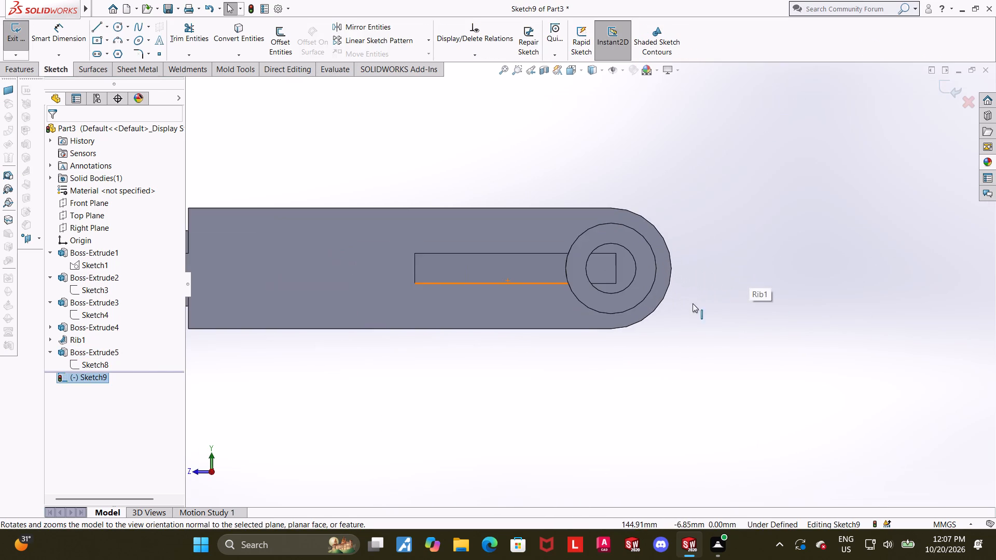
scroll(690, 271, down, 4)
middle_drag(609, 270, 606, 298)
scroll(606, 291, up, 6)
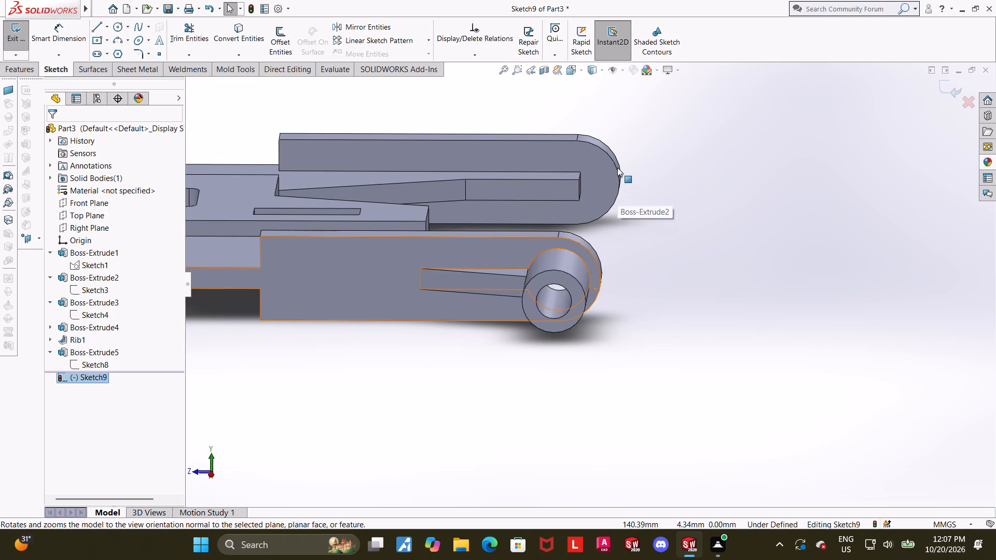
scroll(616, 165, down, 3)
scroll(613, 179, up, 1)
scroll(600, 177, down, 3)
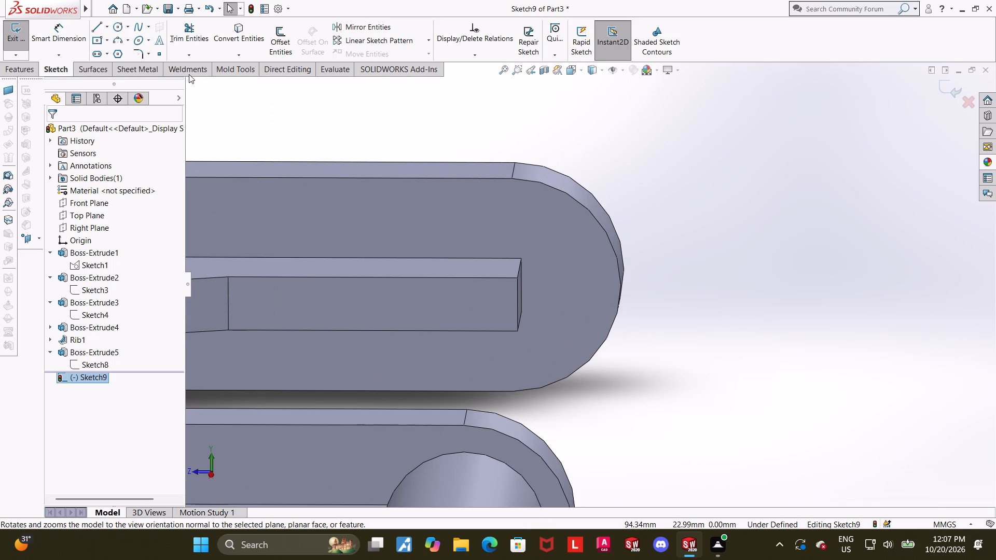
click(120, 27)
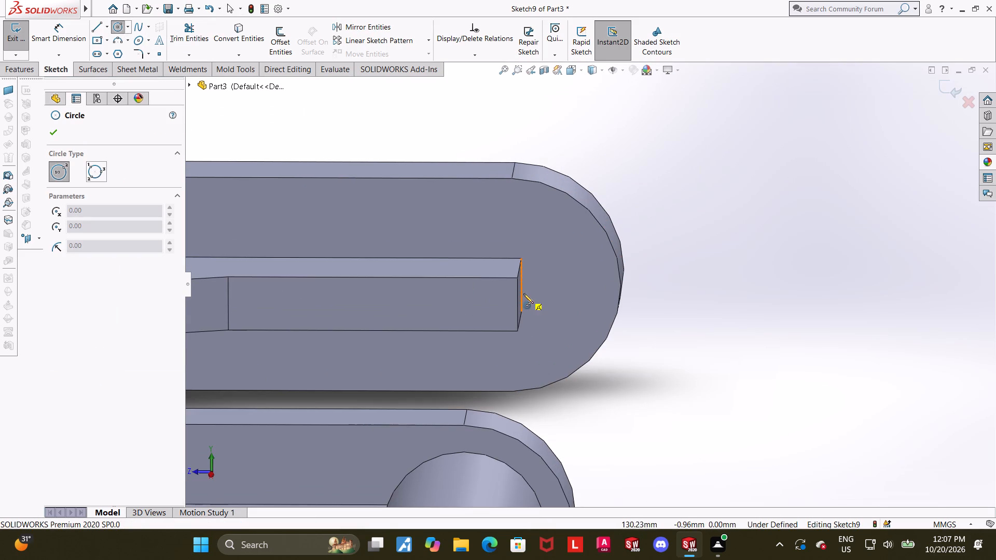
click(530, 293)
click(573, 220)
key(Escape)
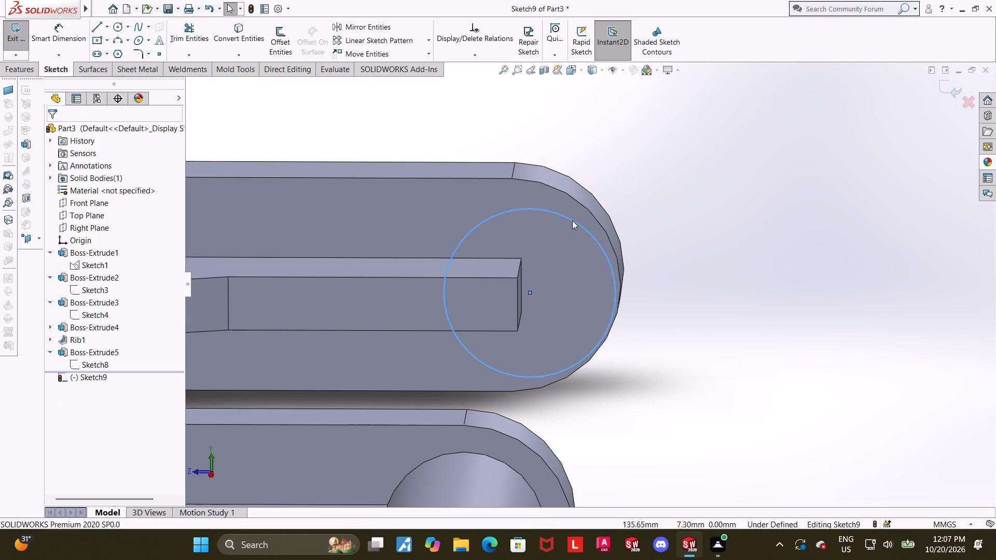
key(Escape)
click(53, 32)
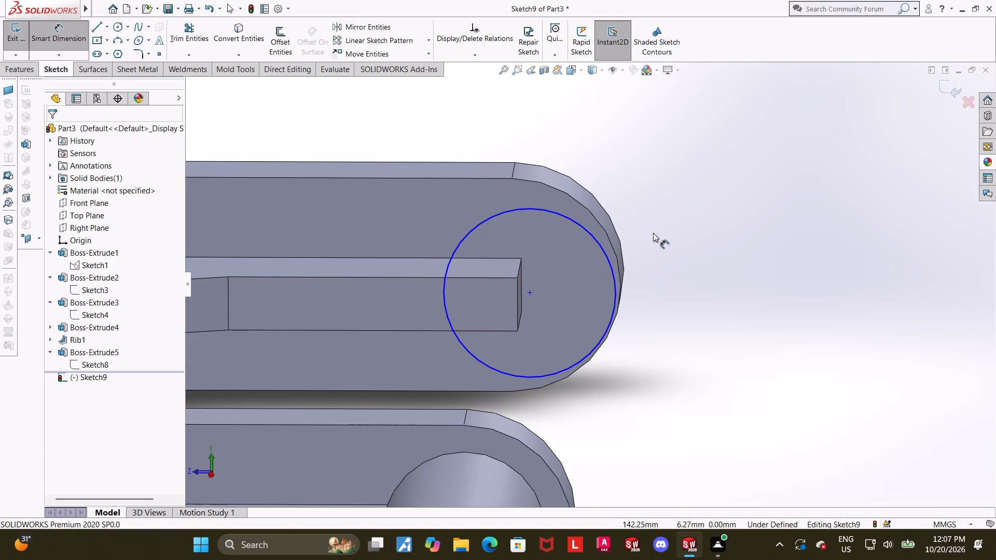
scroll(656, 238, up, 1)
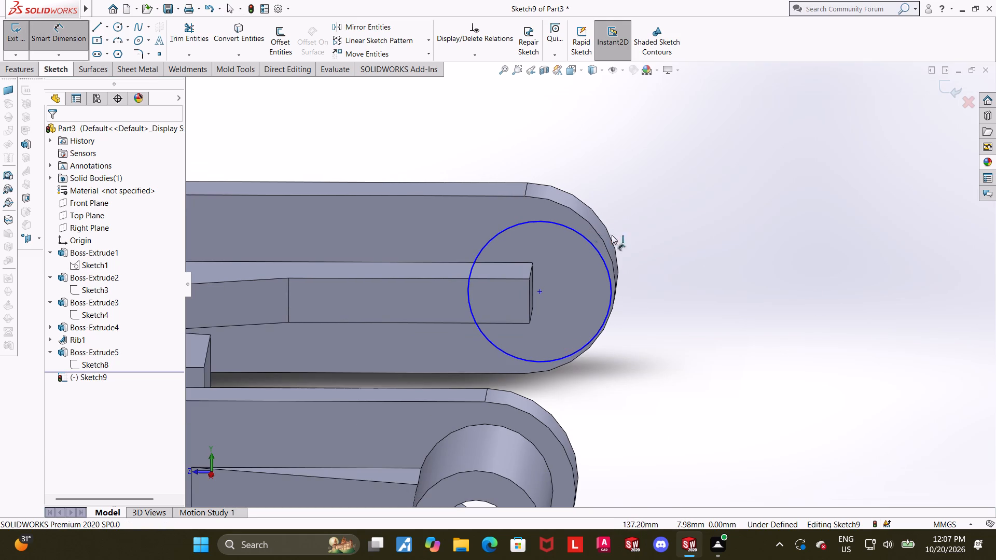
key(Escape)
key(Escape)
Make the circle coradial with the plate's rounded end edge and exit the sketch.
click(588, 222)
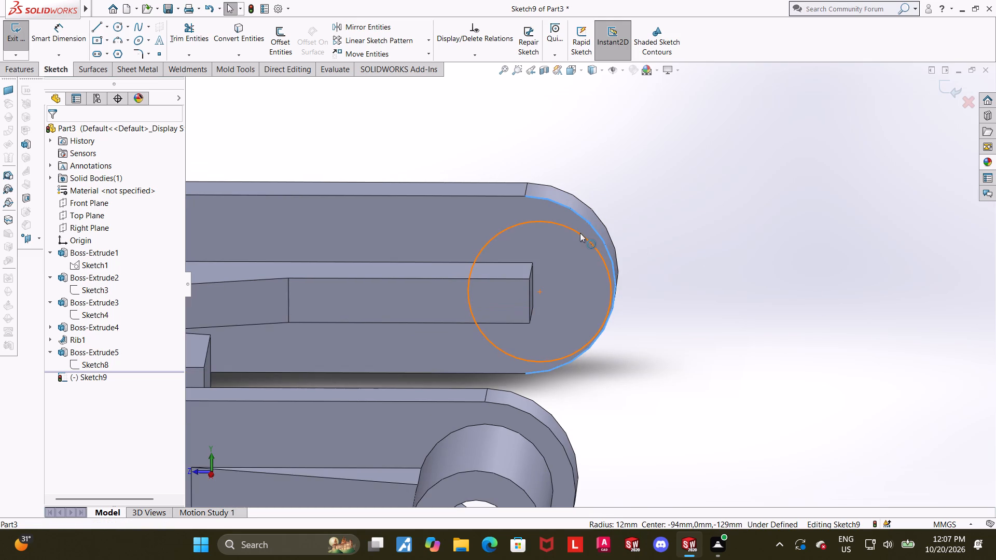
ctrl+click(580, 233)
click(57, 318)
click(666, 340)
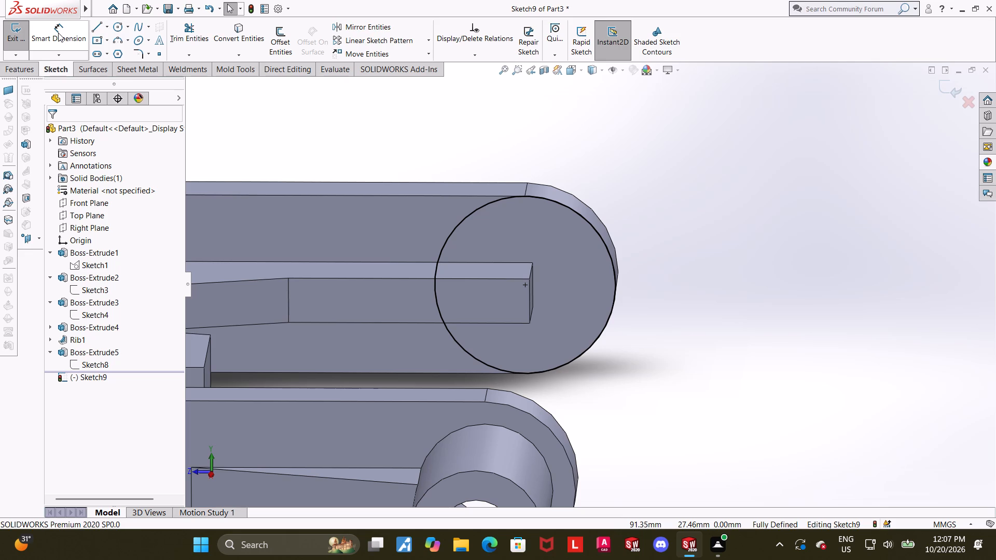
middle_drag(572, 225, 586, 226)
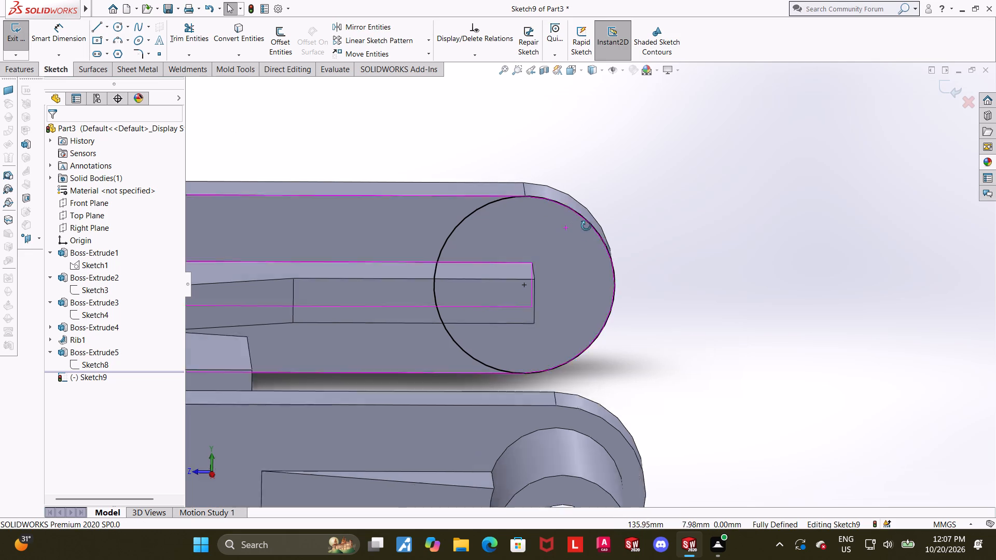
middle_drag(586, 226, 607, 243)
scroll(607, 243, up, 4)
middle_drag(579, 254, 578, 288)
scroll(592, 166, up, 2)
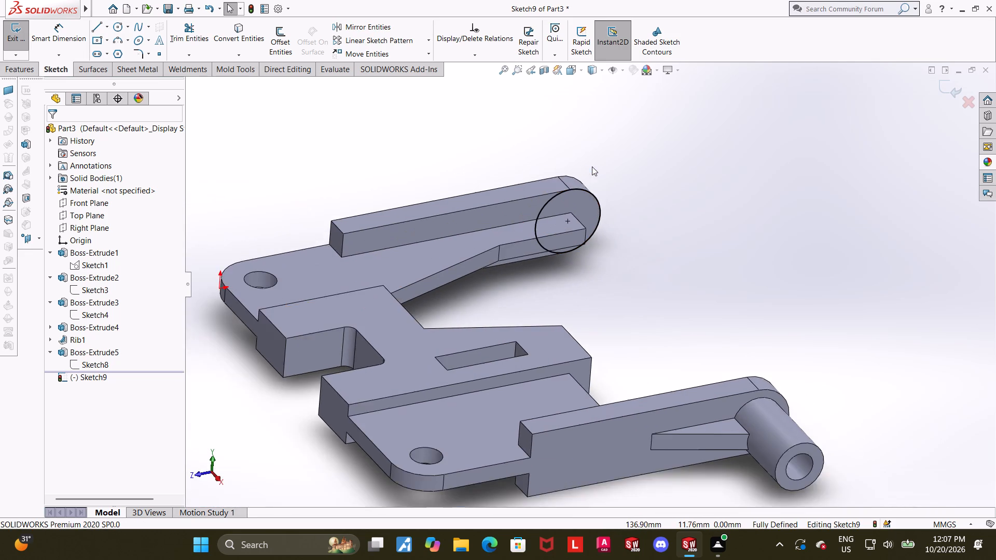
scroll(592, 180, down, 3)
click(952, 89)
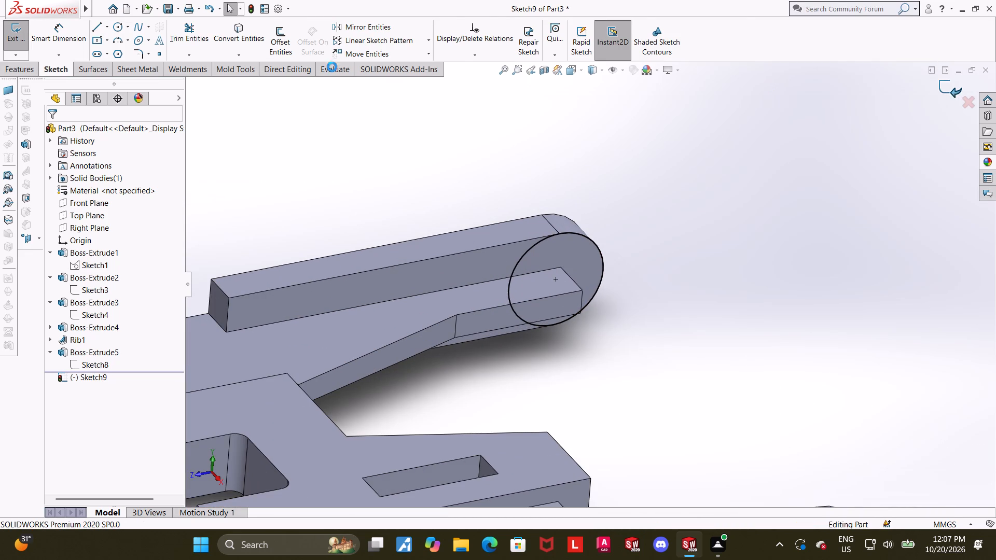
Extrude the circle blind 11 mm inward from the plate's inner face as Direction 1.
click(28, 70)
click(74, 37)
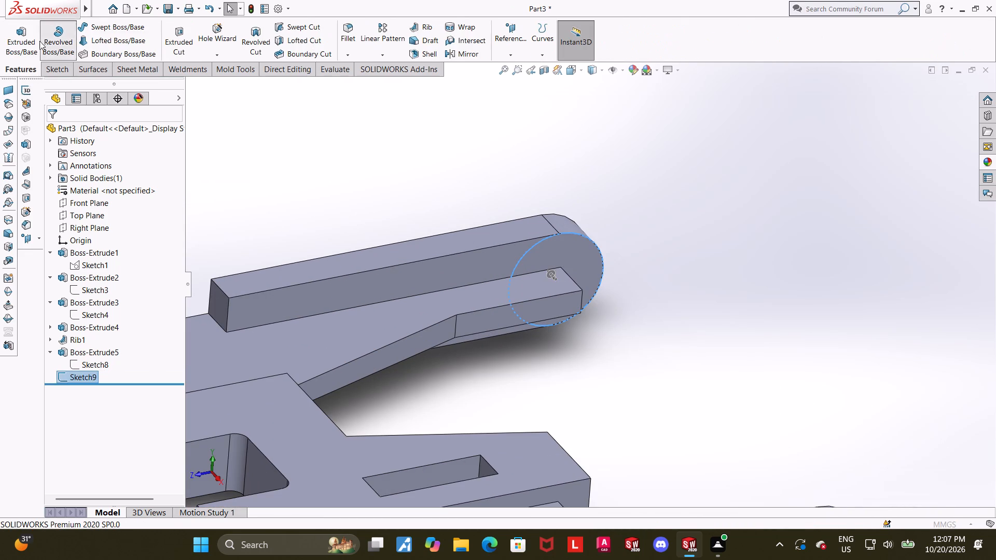
key(Escape)
click(27, 25)
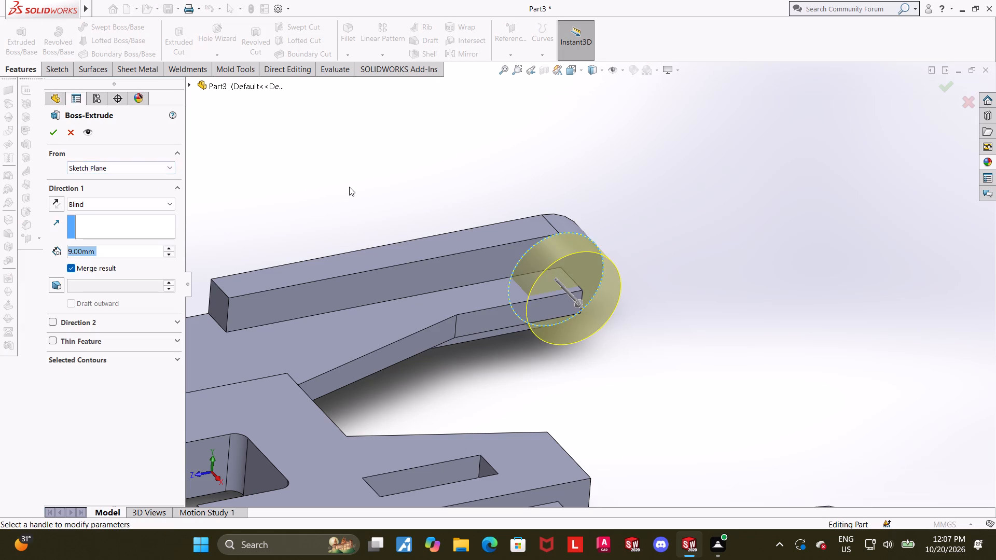
key(1)
key(1)
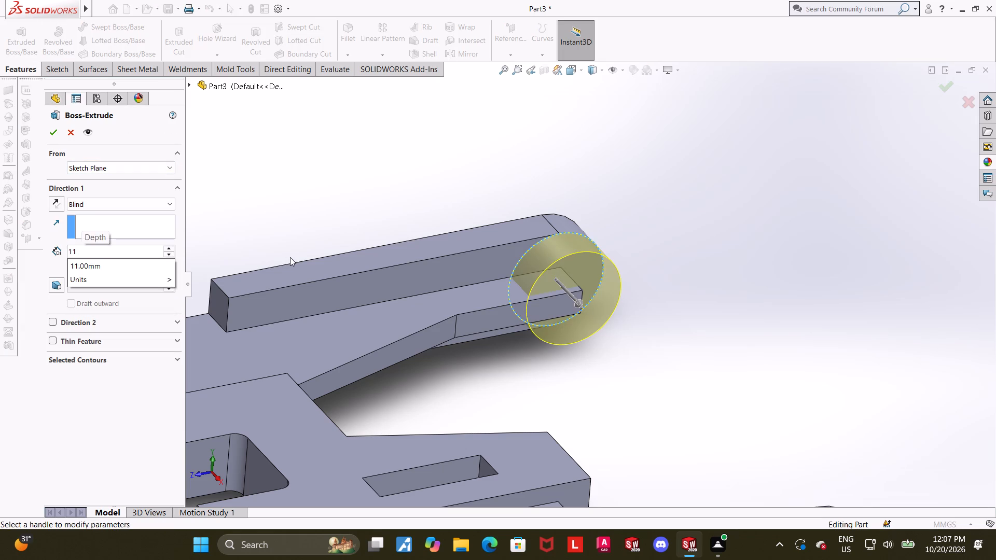
key(Return)
middle_drag(359, 301, 394, 380)
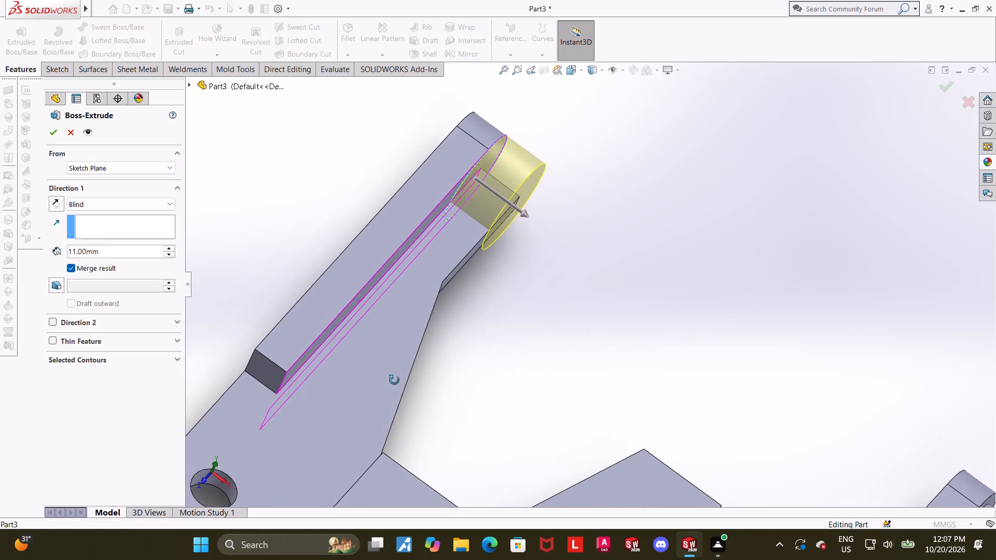
middle_drag(394, 380, 394, 379)
scroll(442, 291, up, 2)
scroll(616, 212, down, 3)
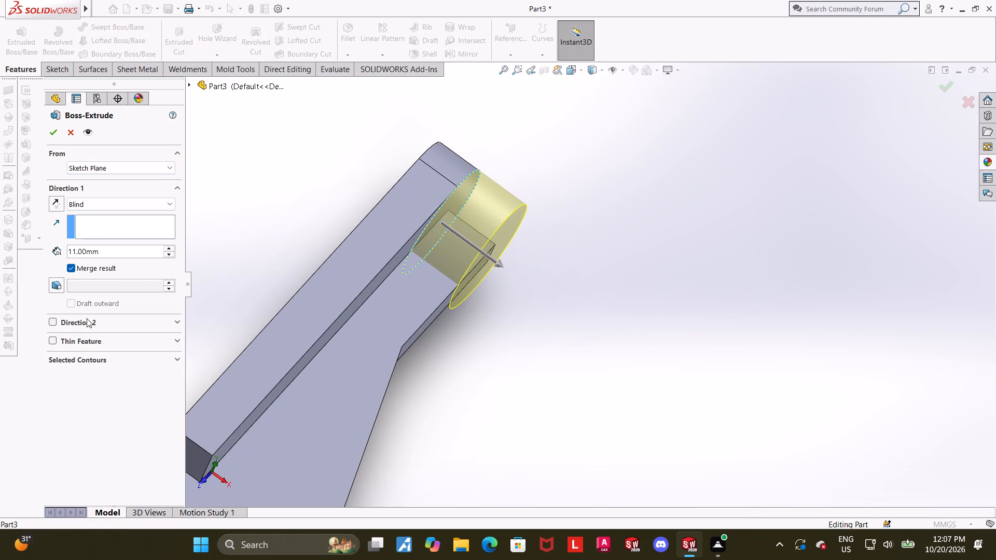
Add a blind second direction of 19 mm through the plate and finish the cylinder's extrusion.
click(88, 320)
click(108, 355)
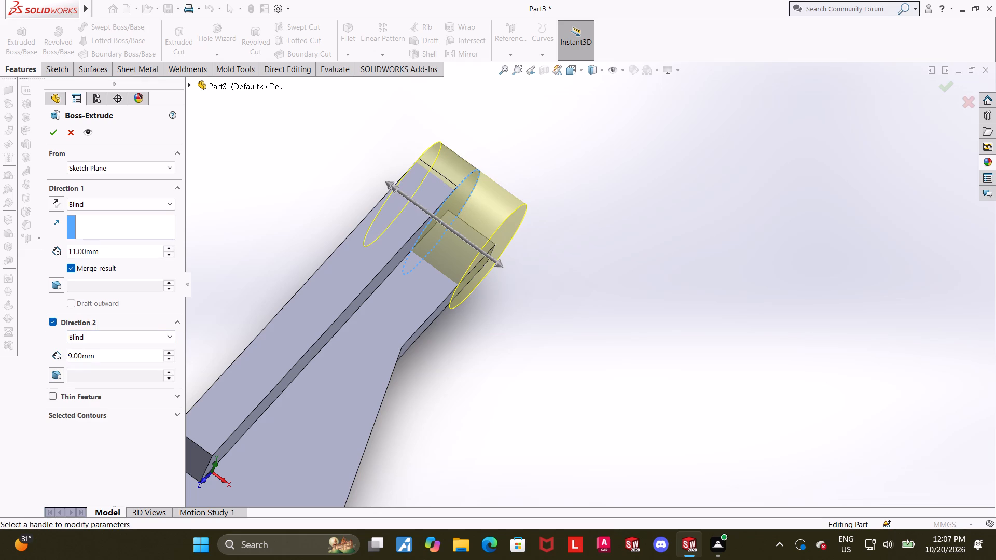
text(+11)
key(BackSpace)
key(0)
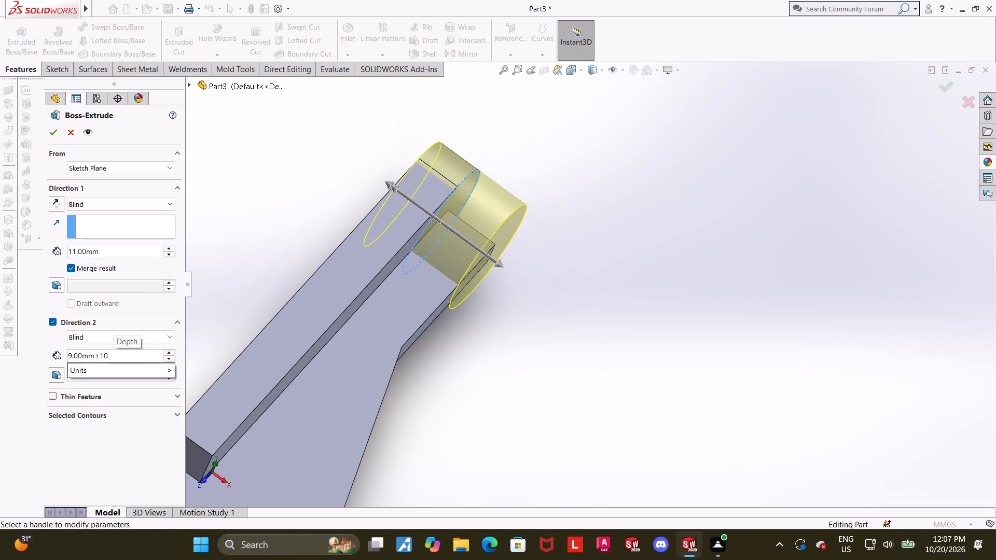
key(Return)
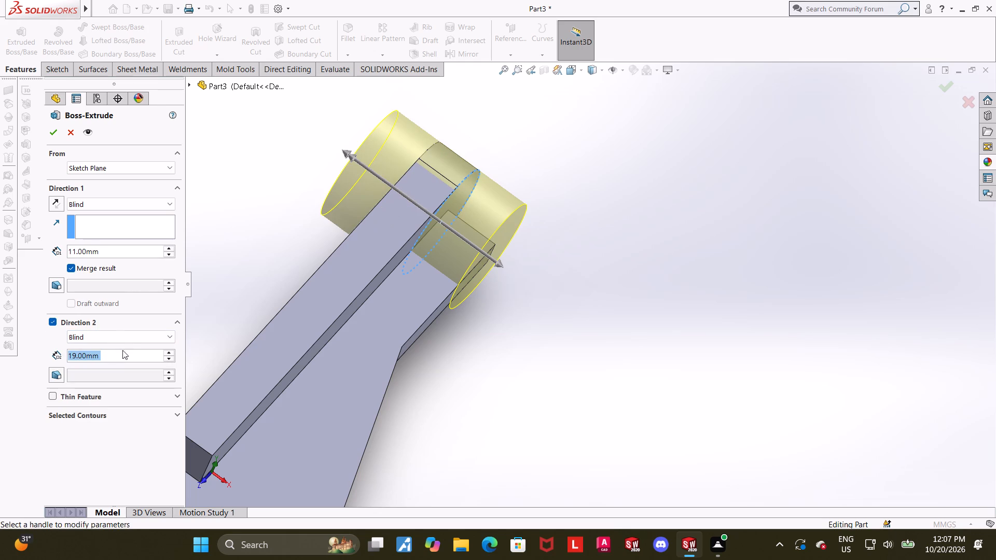
click(56, 122)
click(57, 132)
Measure the normal distance from the plate's outer face to the new cylinder's outer end face.
middle_drag(313, 184, 348, 198)
scroll(333, 225, up, 2)
click(289, 206)
click(349, 72)
click(122, 37)
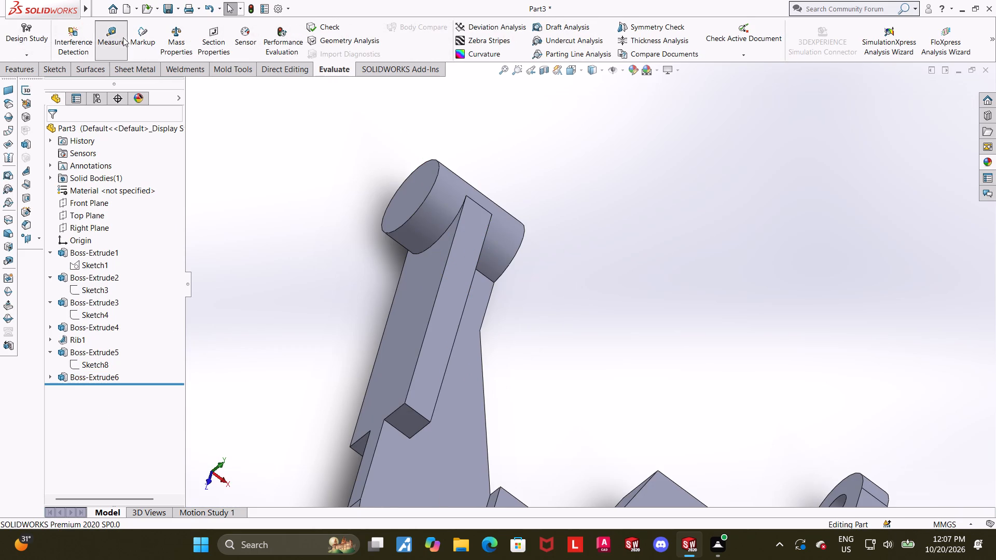
middle_drag(295, 139, 301, 146)
click(424, 275)
click(404, 197)
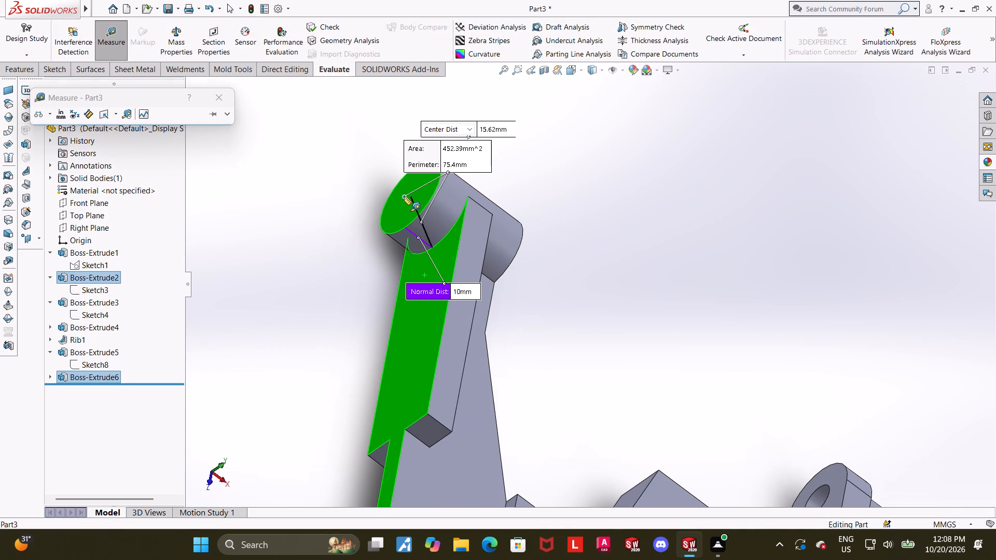
key(Escape)
Measure from the new cylinder's inner end face to the plate's inner face.
click(119, 40)
middle_drag(647, 294, 534, 222)
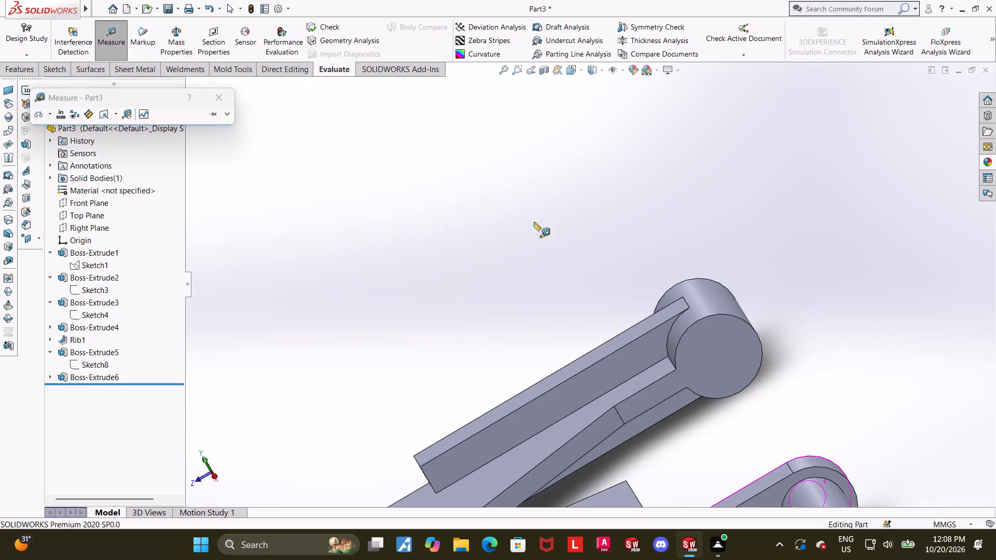
click(745, 370)
click(652, 360)
key(Escape)
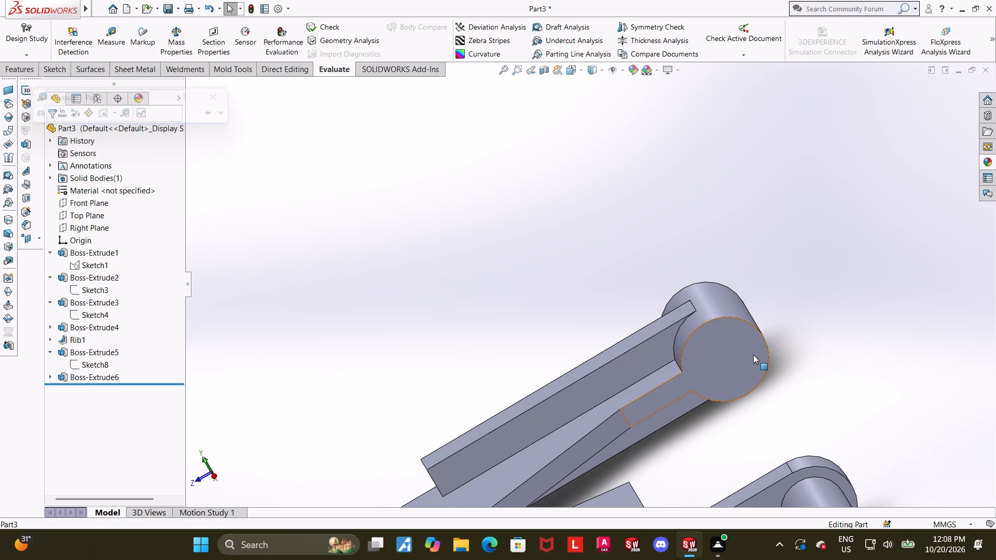
scroll(753, 355, up, 4)
scroll(740, 321, down, 3)
key(Escape)
Start a sketch on the new cylinder's inner end face and view it face-on.
click(575, 305)
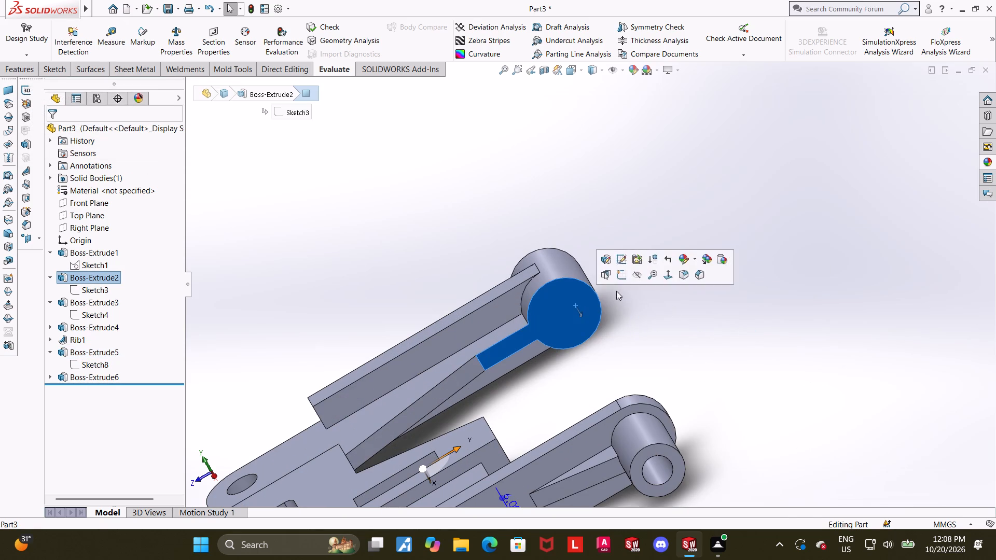
click(624, 277)
click(81, 381)
click(87, 390)
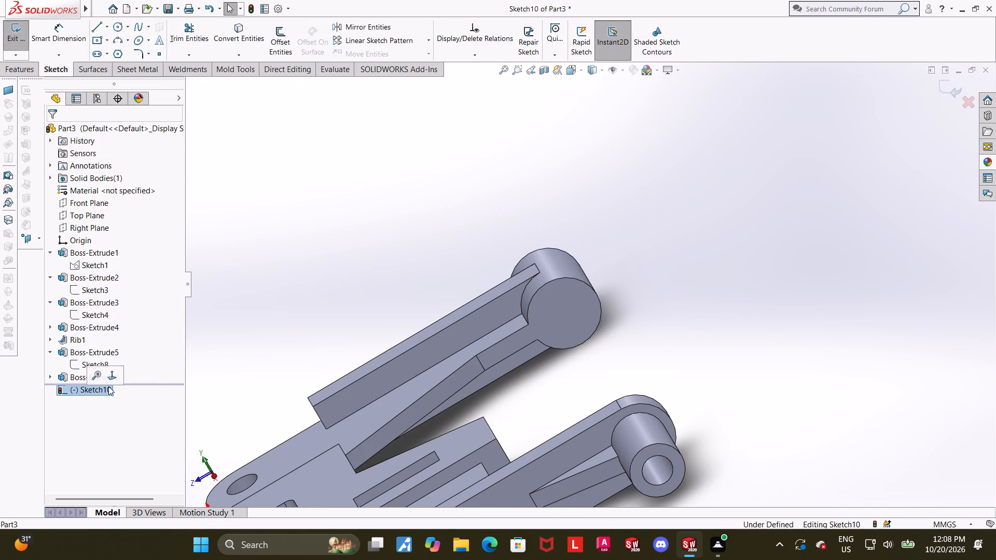
click(111, 377)
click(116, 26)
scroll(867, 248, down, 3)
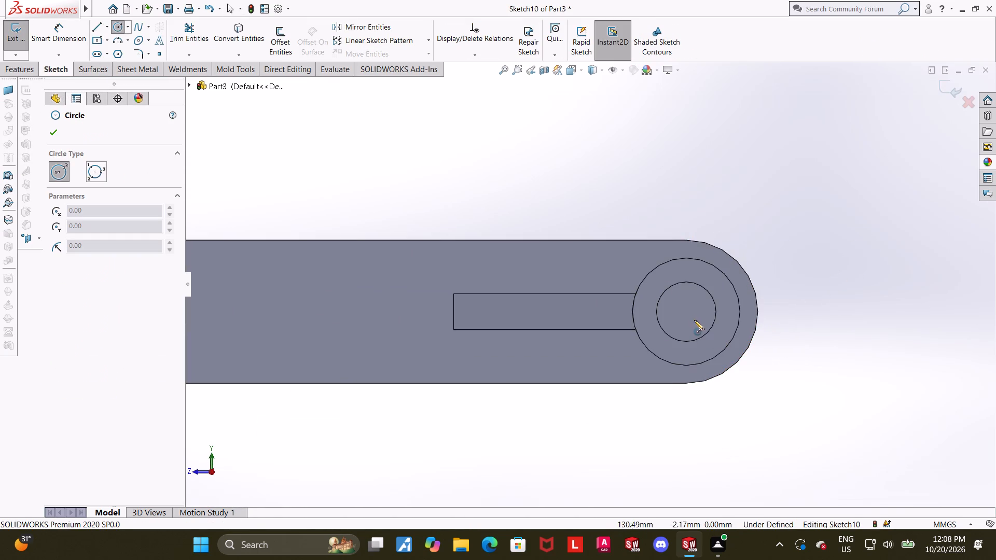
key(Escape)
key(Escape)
Convert the circular bore edge of the rib-supported cylinder into the sketch on the new cylinder's inner end face and exit the sketch.
click(232, 31)
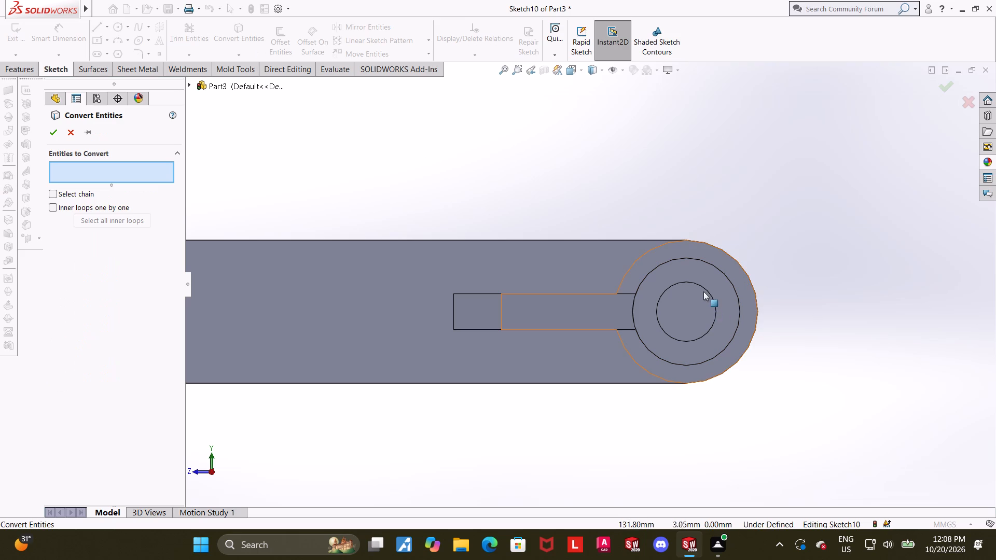
click(704, 287)
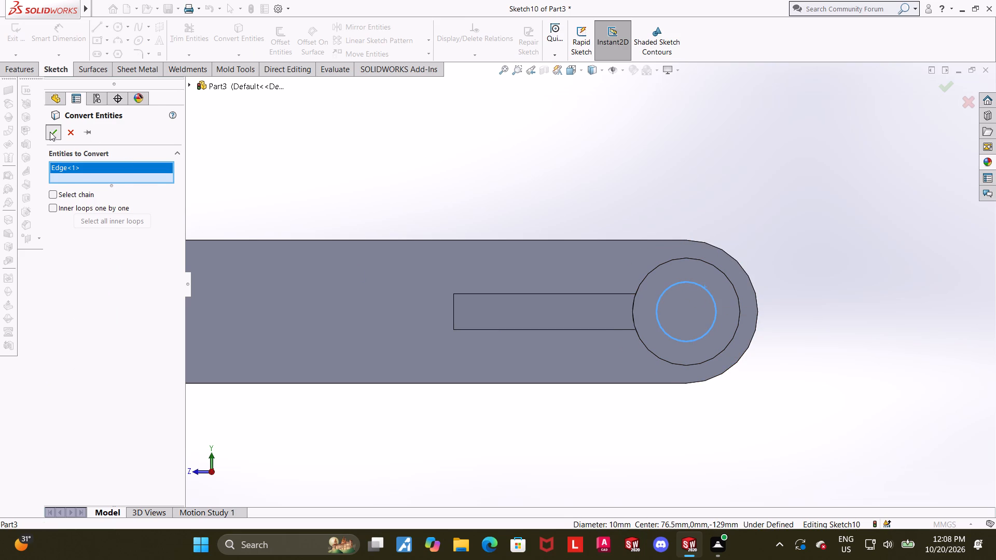
click(50, 132)
scroll(759, 226, up, 2)
middle_drag(766, 239, 785, 297)
scroll(776, 290, up, 1)
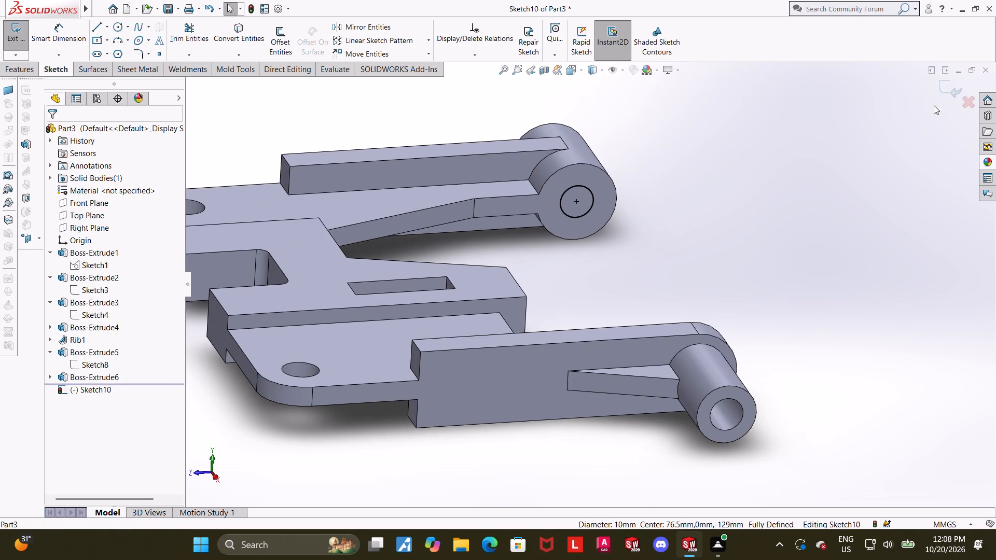
click(949, 96)
Cut-extrude the converted circle with the Through All end condition to bore through the new cylinder.
click(23, 62)
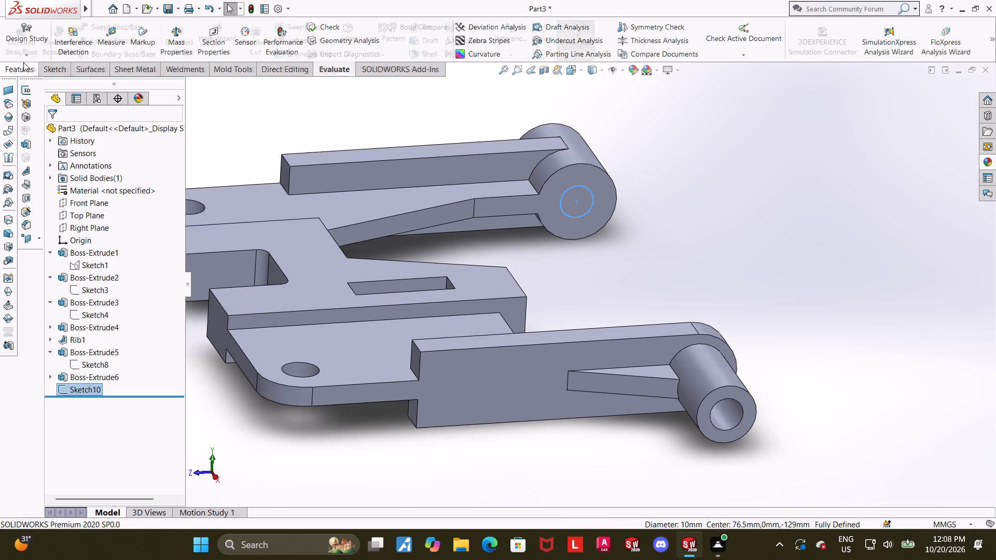
click(182, 39)
scroll(399, 160, up, 3)
scroll(716, 209, down, 3)
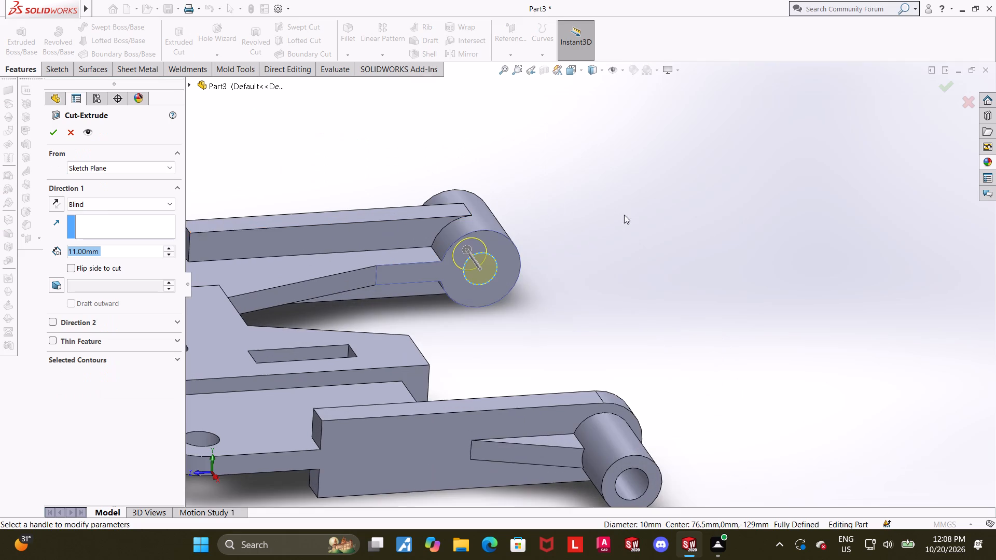
click(81, 204)
click(85, 224)
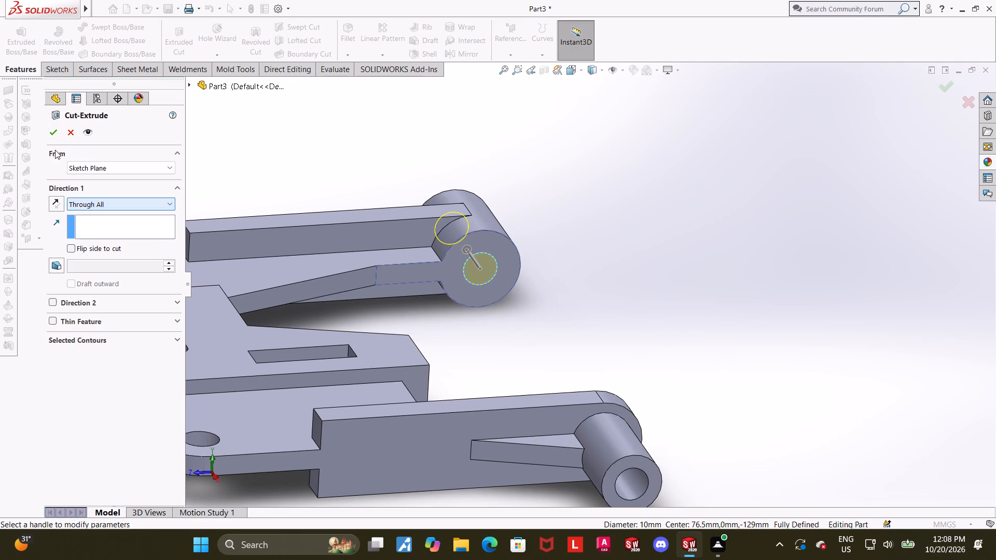
click(49, 130)
scroll(749, 324, up, 2)
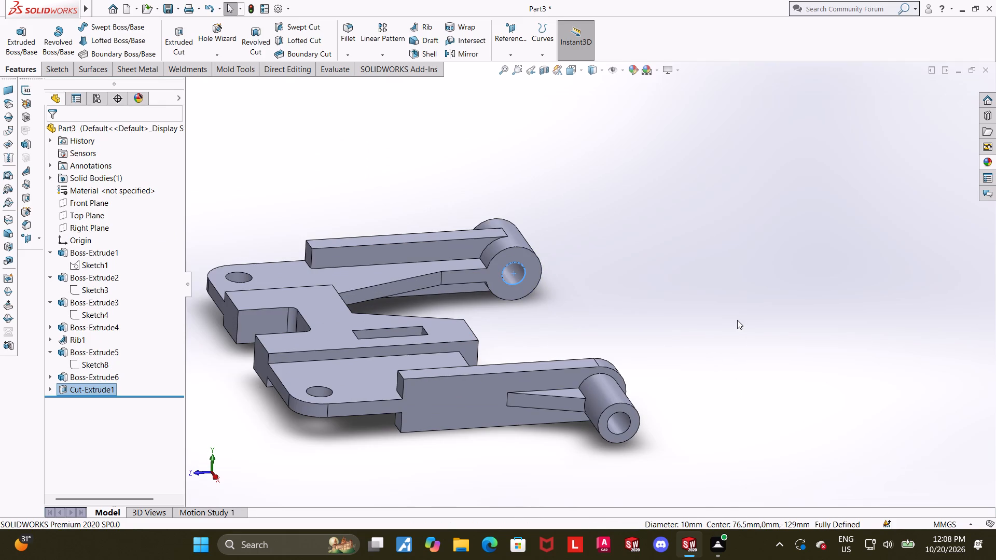
Apply a red color appearance from the standard swatches to the whole part.
key(ctrl+7)
click(874, 478)
scroll(781, 344, up, 1)
scroll(693, 386, down, 1)
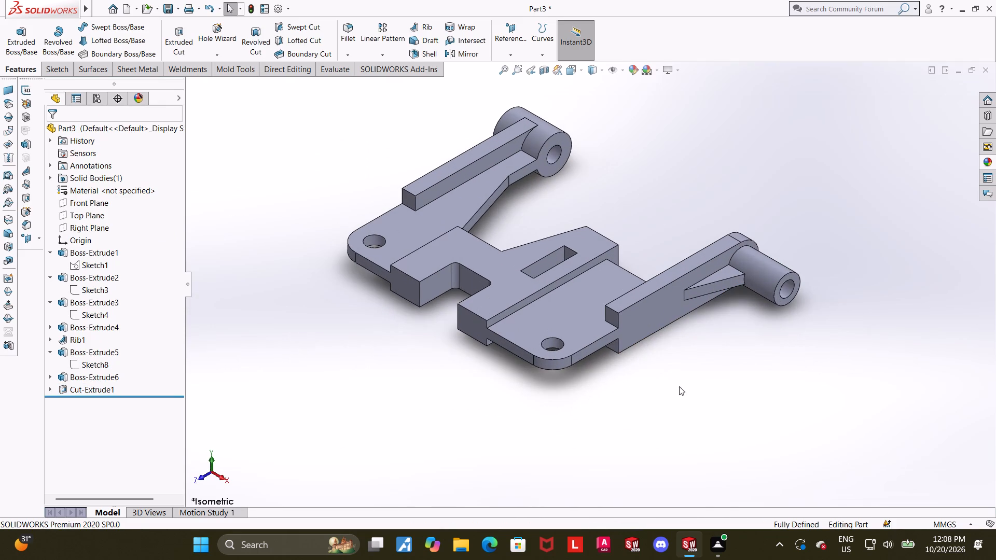
right_click(100, 130)
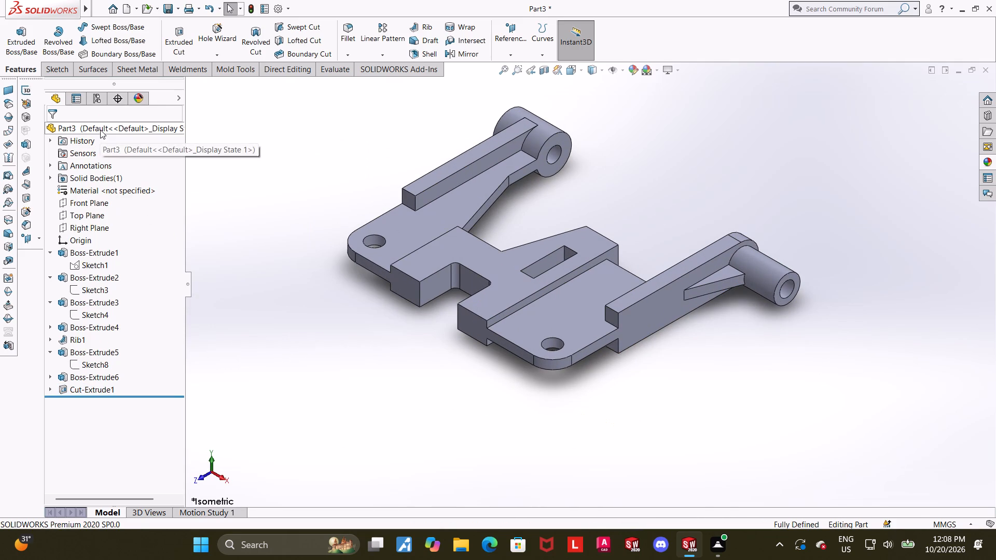
click(122, 117)
click(172, 136)
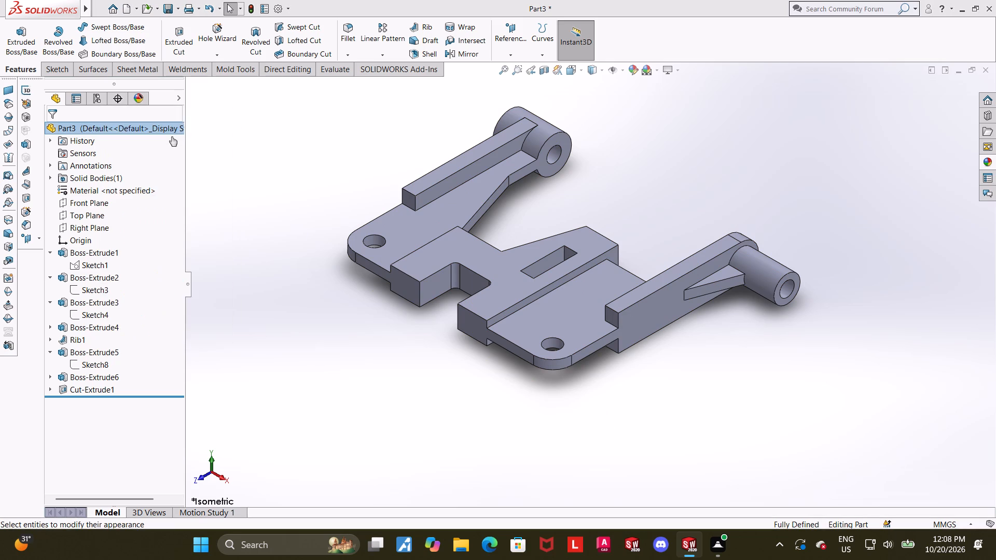
click(81, 393)
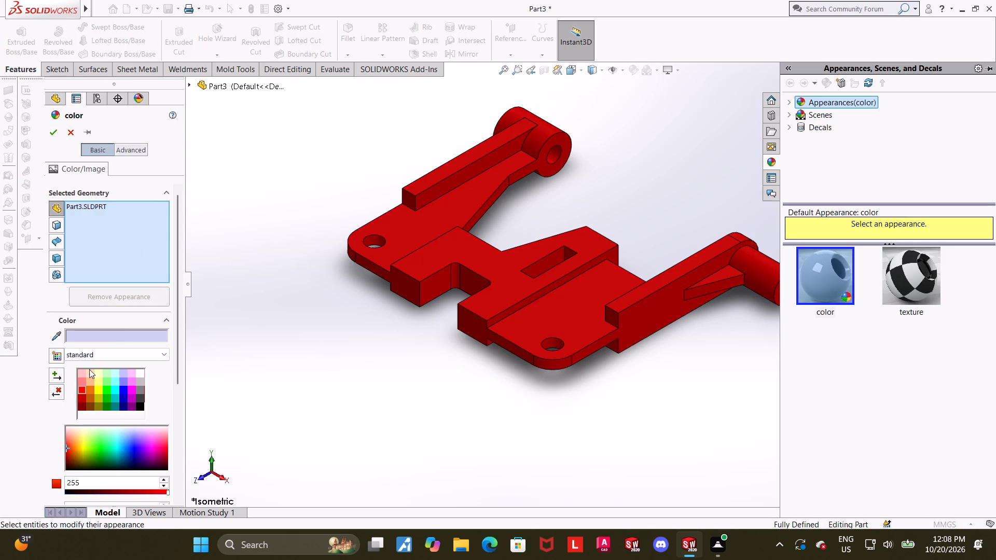
click(51, 134)
click(424, 429)
Measure the normal distance from the side plate's outer face to the outer end face of the rib-supported cylinder.
scroll(441, 429, up, 1)
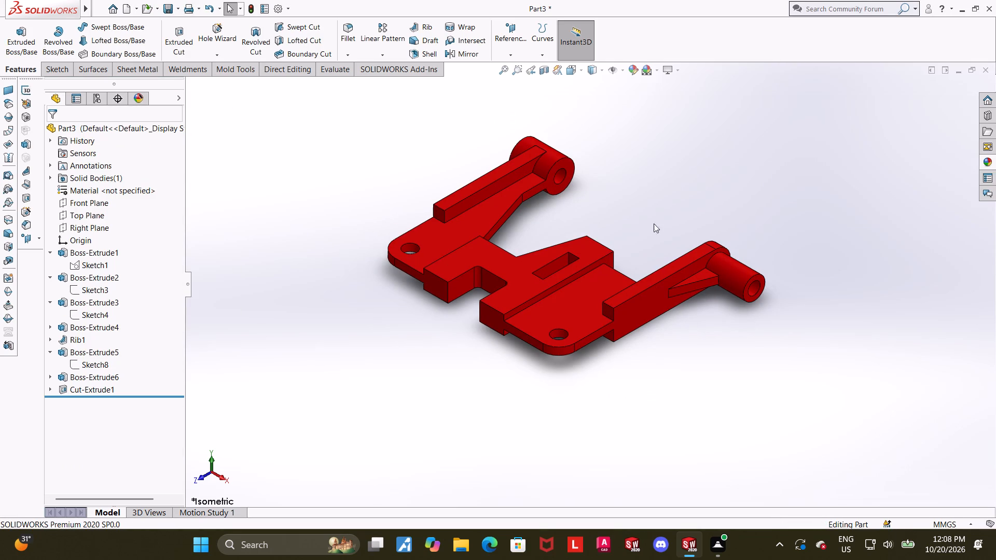
scroll(594, 216, down, 1)
scroll(499, 229, down, 1)
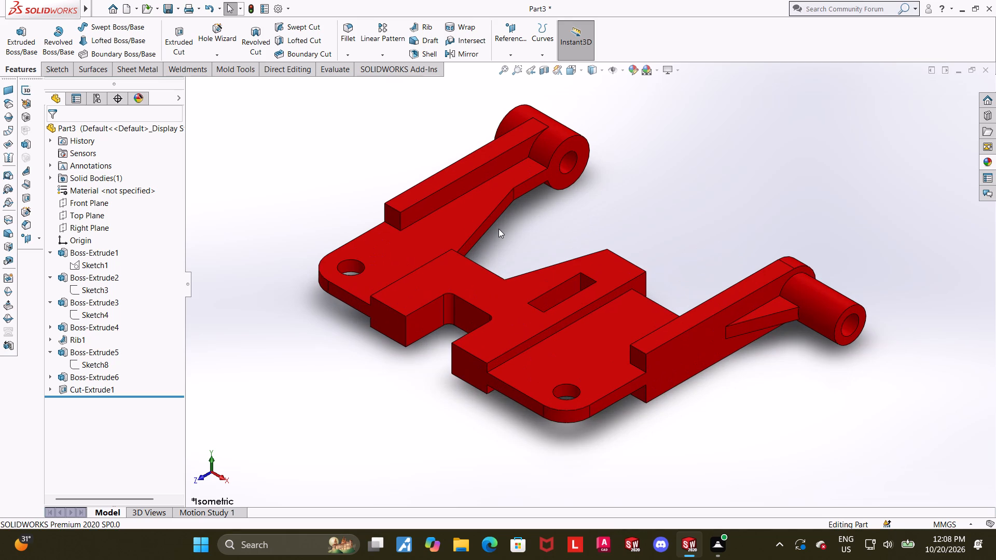
click(810, 421)
scroll(881, 440, up, 1)
scroll(840, 325, down, 3)
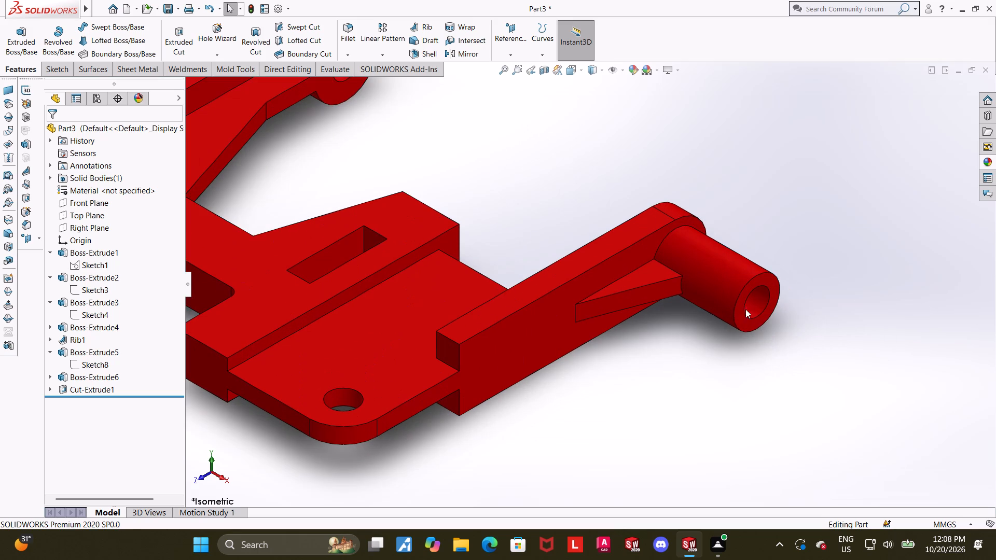
click(339, 68)
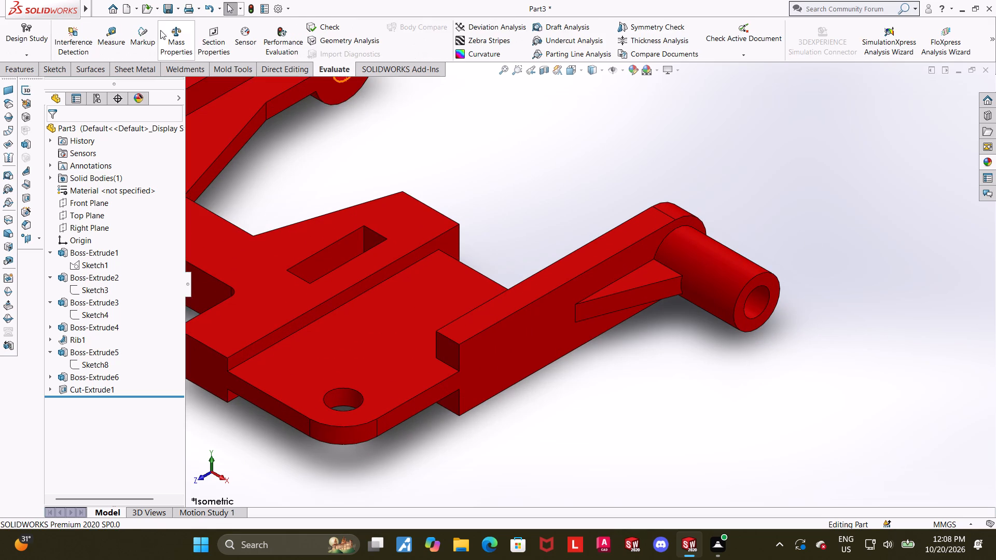
click(112, 37)
click(601, 269)
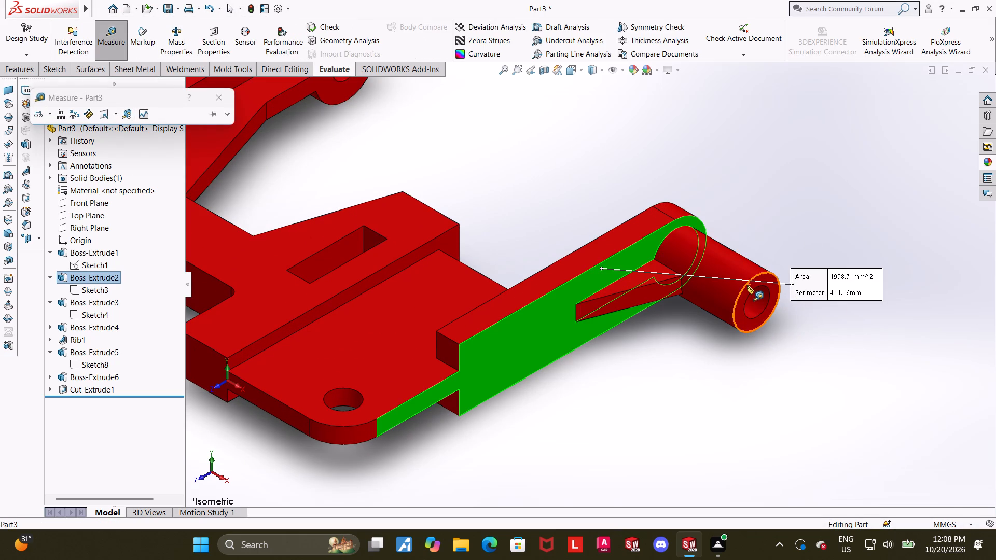
click(745, 292)
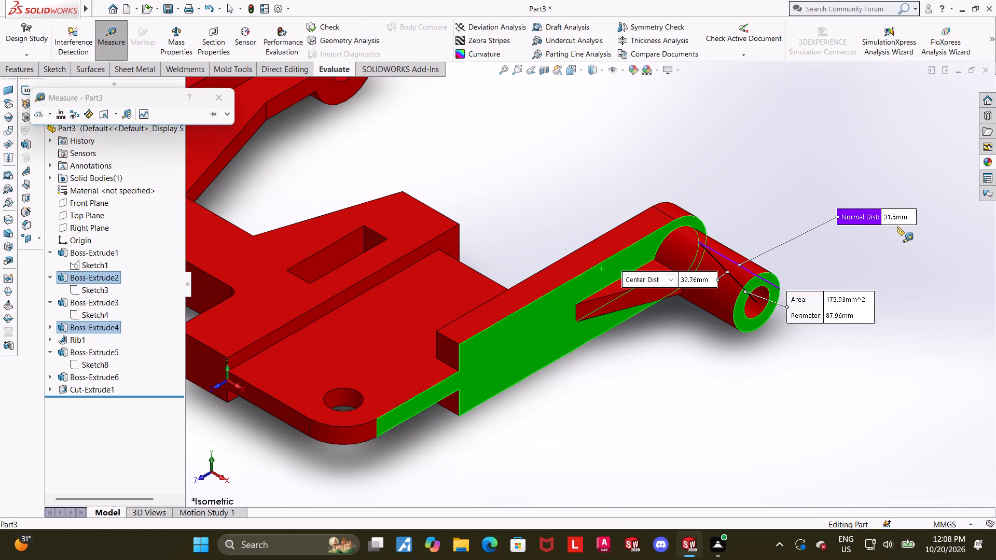
key(Escape)
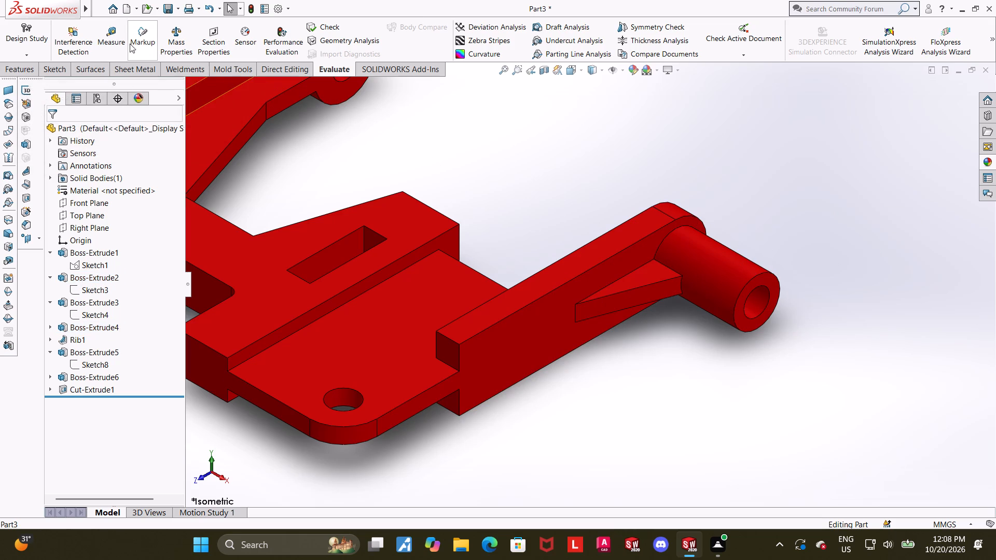
Measure between the outer and inner faces of the plate that carries the rib-supported cylinder.
click(100, 40)
click(543, 305)
middle_drag(560, 300, 699, 435)
middle_drag(655, 359, 620, 362)
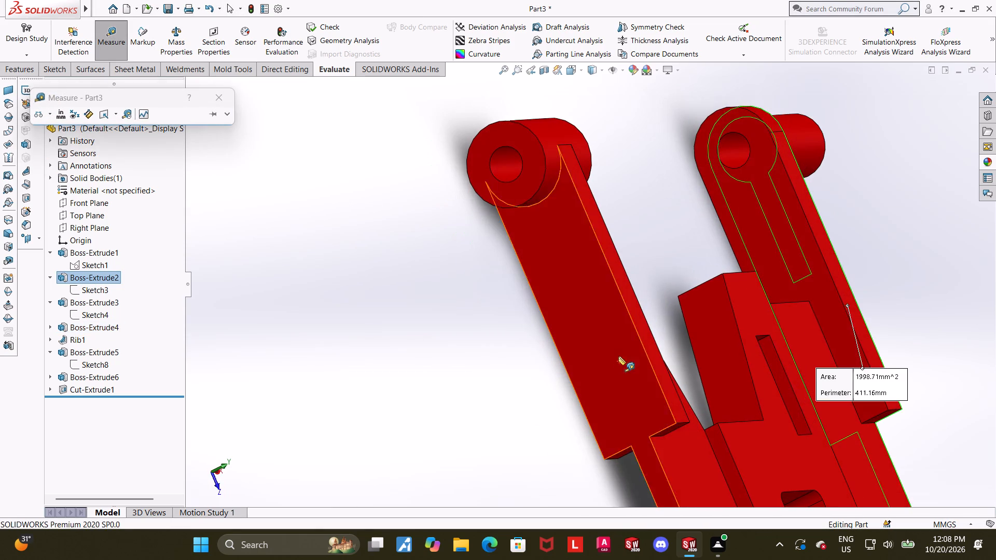
click(767, 211)
scroll(766, 218, up, 5)
key(Escape)
Measure the drilled hole near the rounded corner of the side plate on the rib-supported cylinder's side.
scroll(777, 263, down, 3)
middle_drag(759, 286, 754, 287)
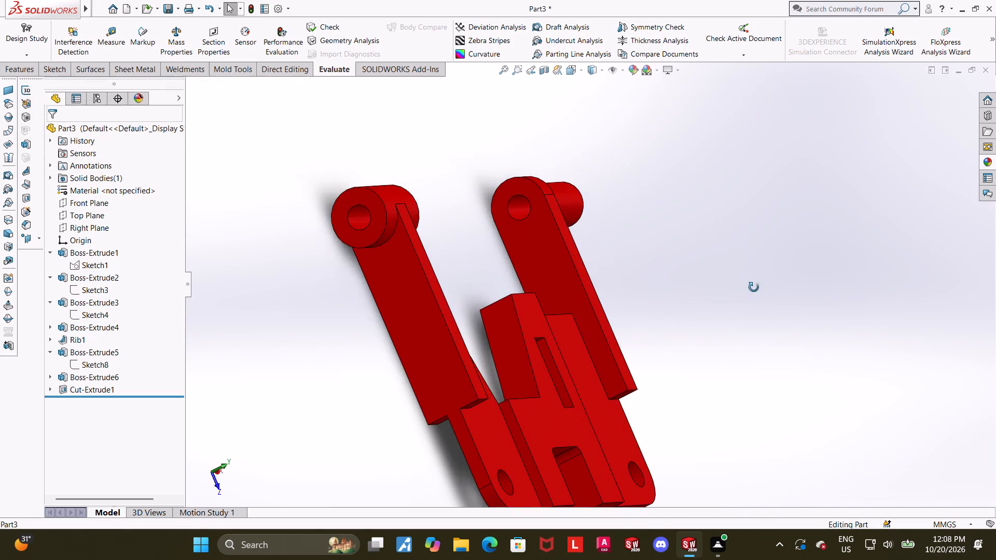
middle_drag(754, 287, 690, 285)
scroll(694, 285, up, 5)
key(ctrl+7)
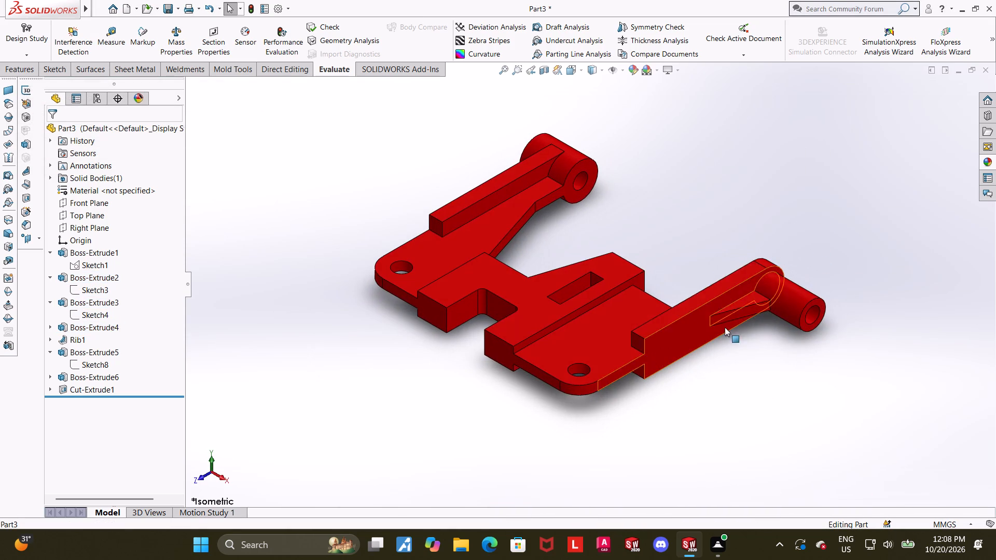
scroll(645, 259, down, 3)
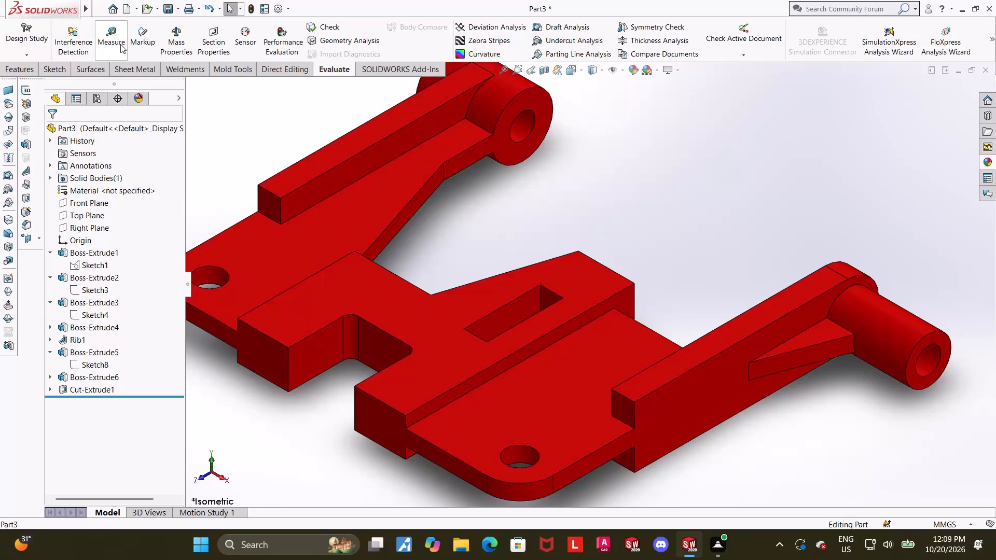
click(120, 44)
click(527, 454)
key(Escape)
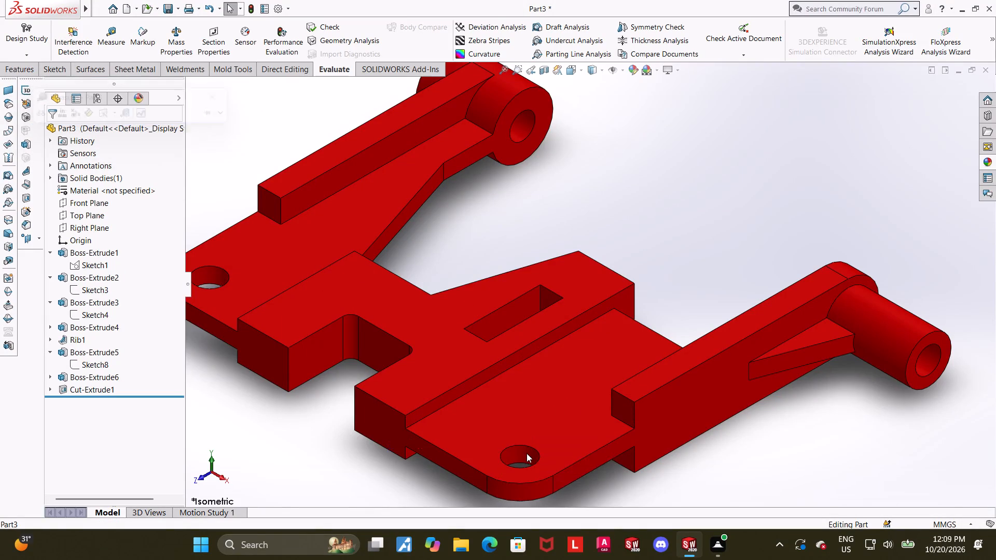
Measure the radius of the rounded corner face beside the same side plate's drilled hole.
scroll(527, 453, up, 3)
drag(103, 40, 109, 40)
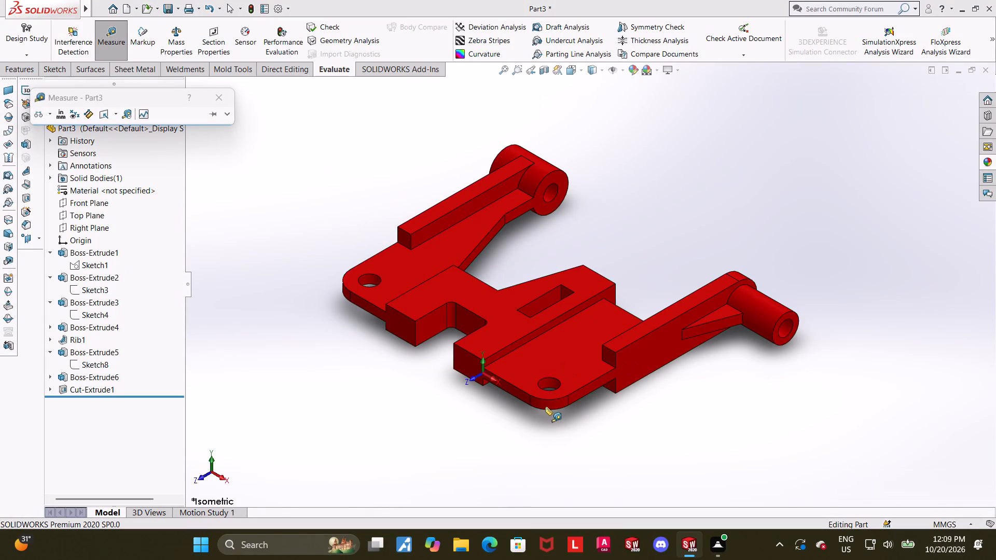
scroll(599, 425, down, 5)
click(495, 314)
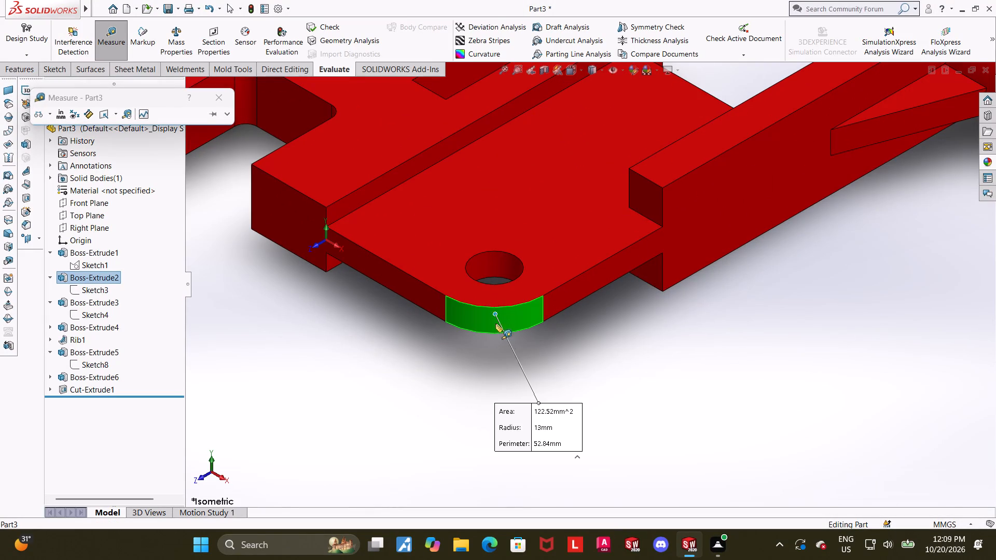
key(Escape)
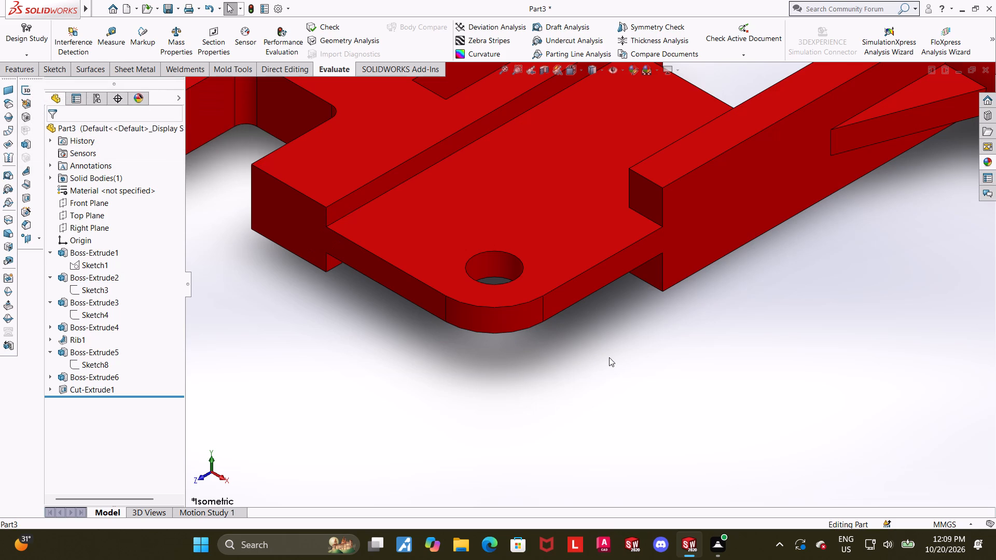
Measure between the slotted body's long side face and the outer face of the adjacent drilled side plate.
scroll(609, 357, up, 1)
scroll(490, 288, up, 3)
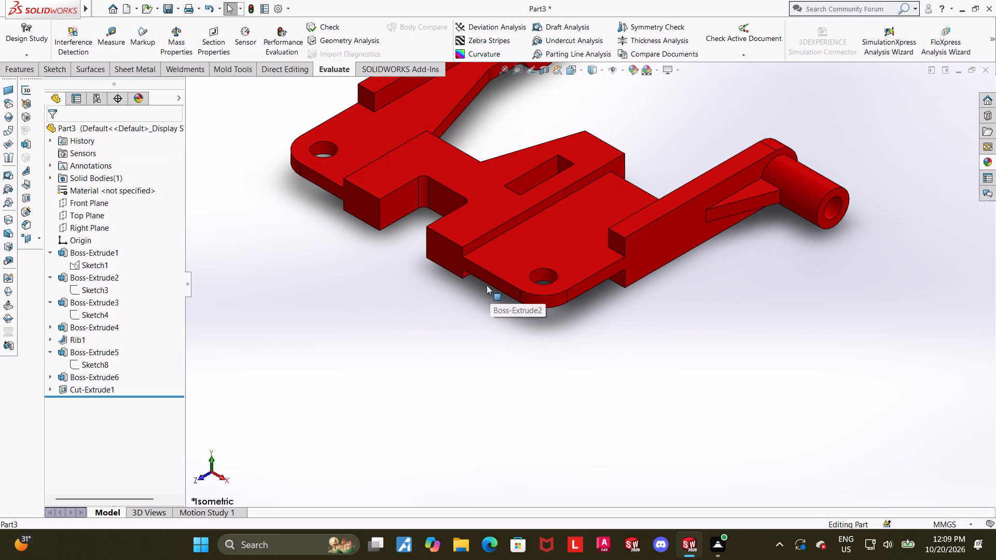
click(113, 34)
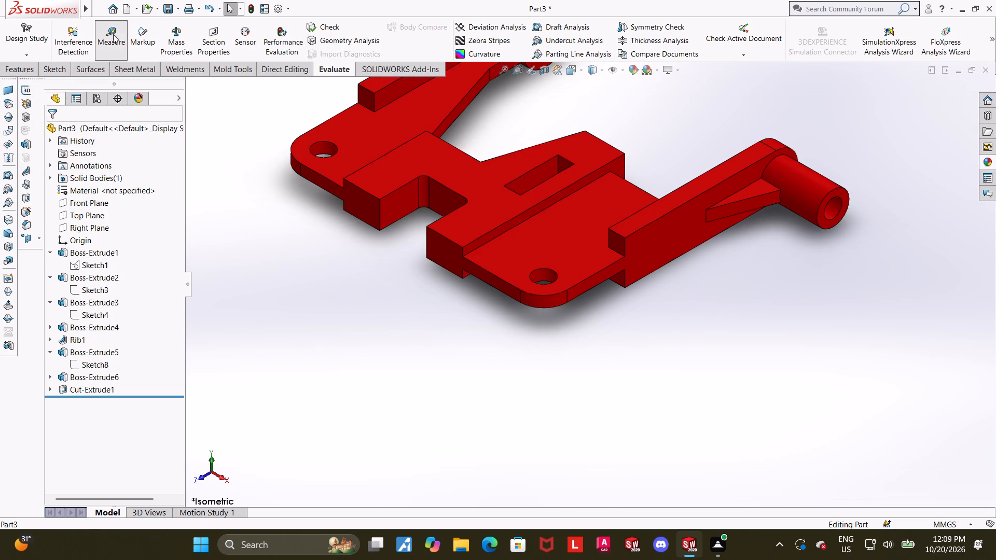
click(501, 228)
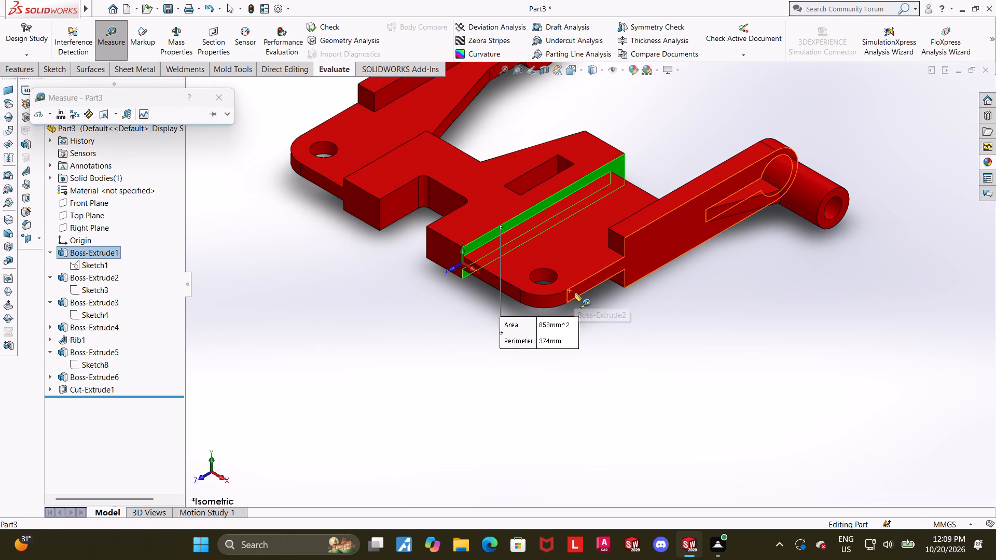
click(574, 292)
key(Escape)
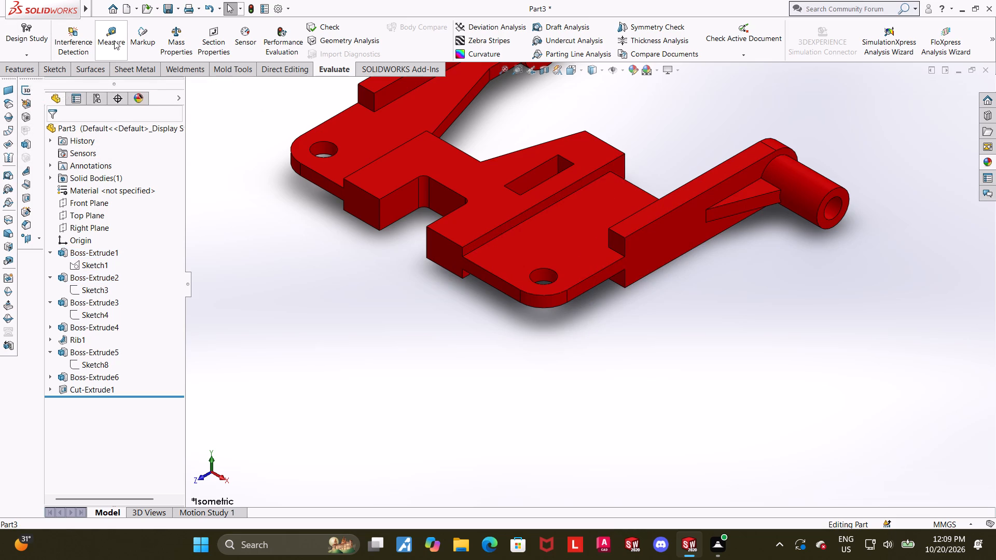
Measure the distance from the opposite side plate's outer face to the slotted body's side face.
click(108, 35)
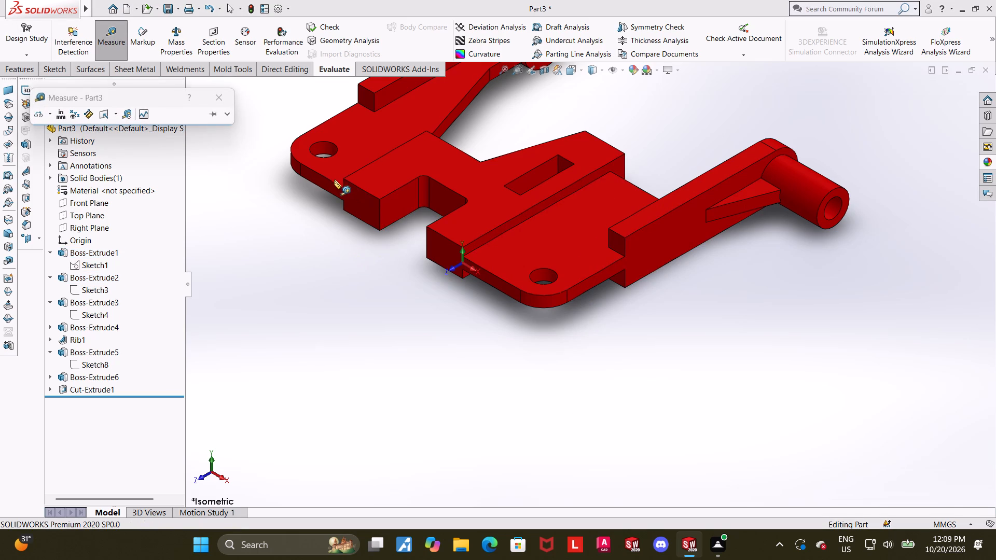
middle_drag(338, 182, 454, 290)
click(294, 117)
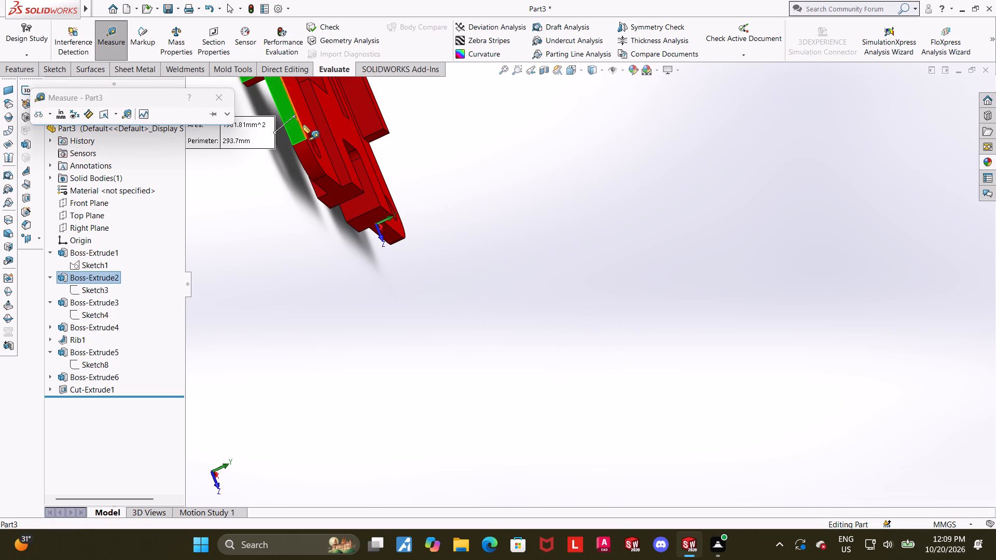
click(329, 143)
scroll(330, 147, up, 4)
scroll(454, 203, down, 3)
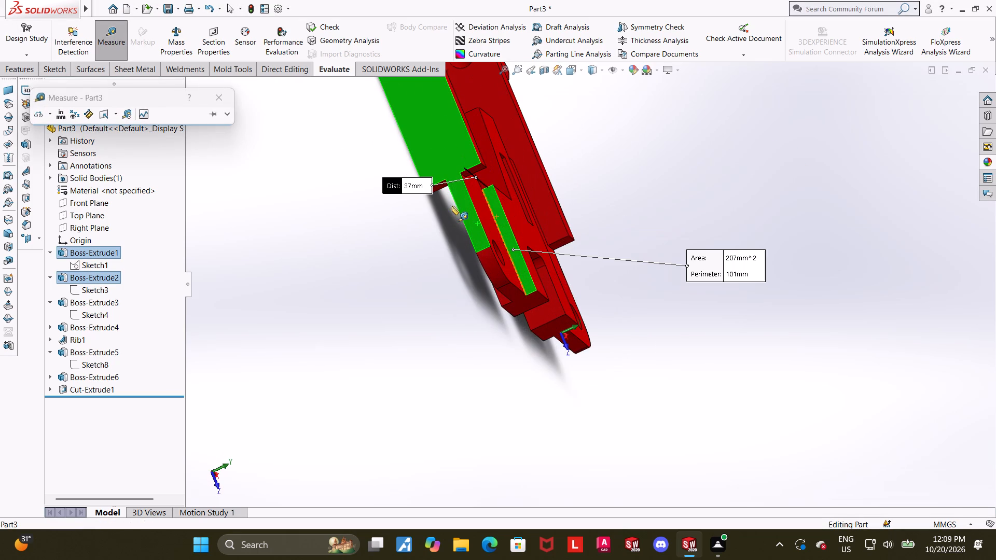
scroll(452, 206, down, 1)
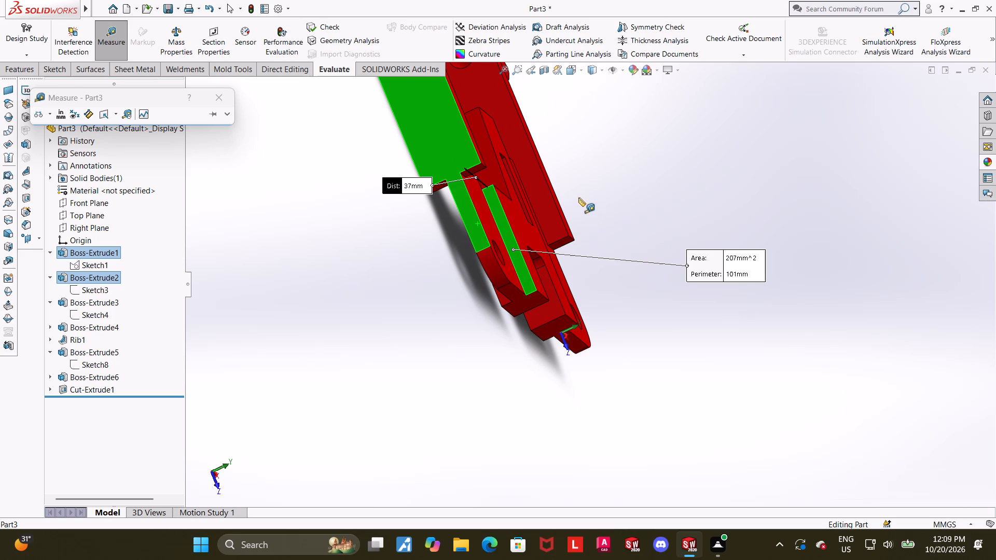
Measure from the raised bar's end face on the side plate opposite the rib to the front end face beside the notch.
key(Escape)
middle_drag(592, 160, 584, 199)
middle_drag(481, 307, 446, 288)
scroll(453, 289, down, 1)
middle_drag(532, 348, 520, 325)
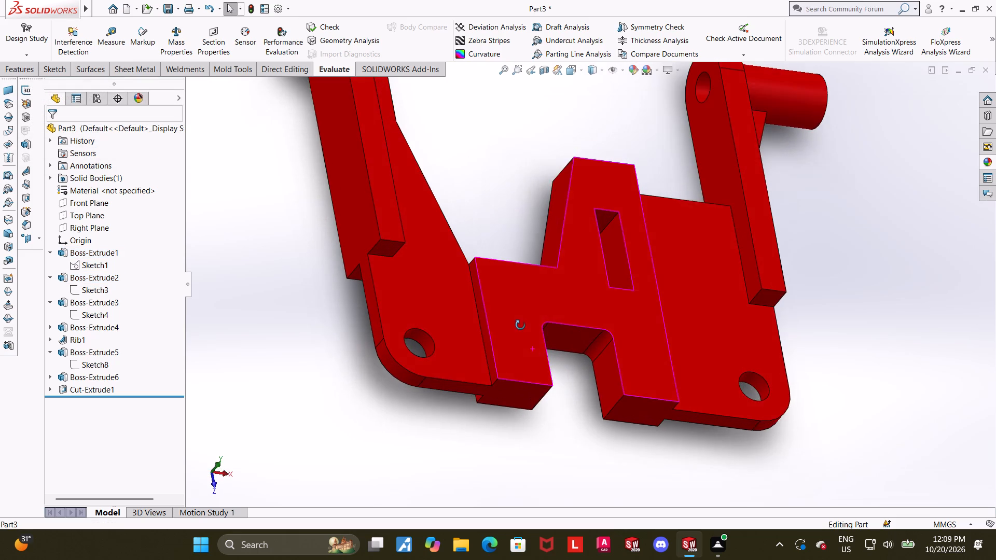
middle_drag(520, 325, 521, 324)
click(122, 35)
click(388, 246)
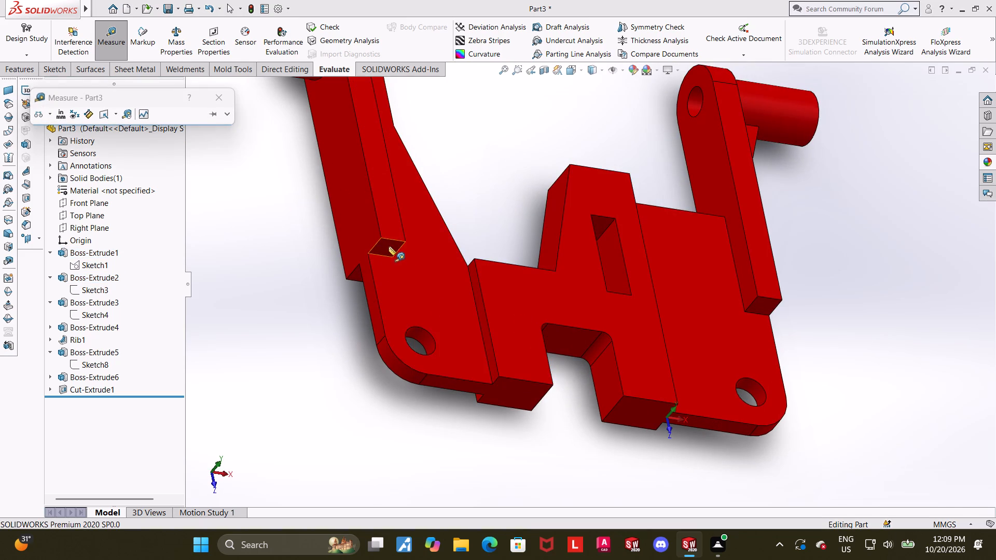
click(501, 397)
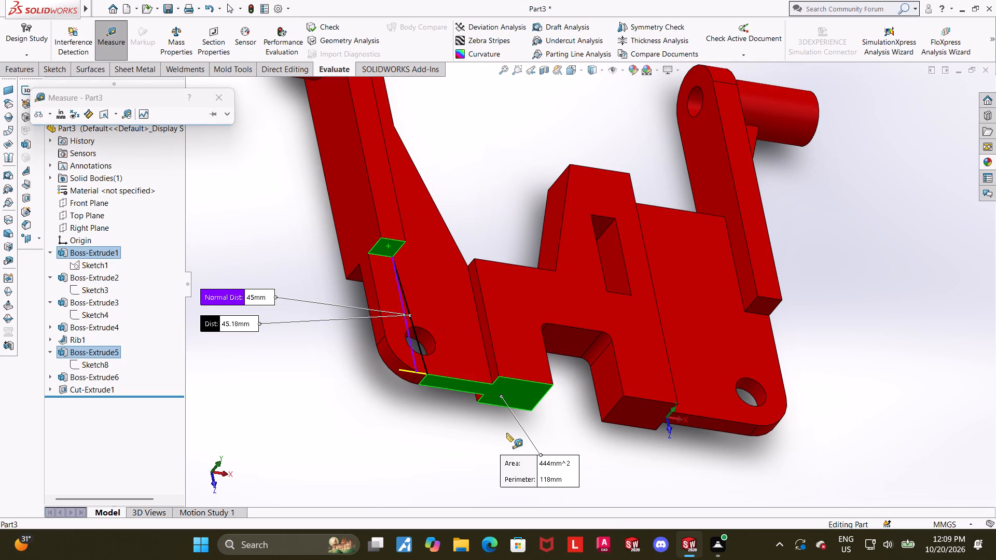
key(Escape)
Measure the notch depth from its inner face to the slotted body's adjacent front end face.
middle_drag(465, 394, 454, 388)
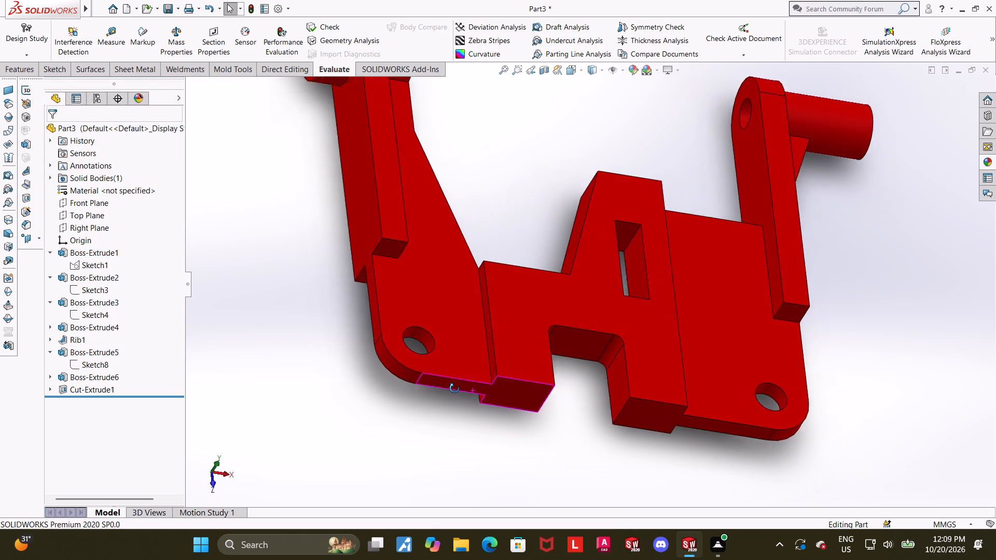
middle_drag(454, 388, 445, 384)
scroll(686, 400, up, 1)
scroll(656, 389, down, 2)
click(106, 44)
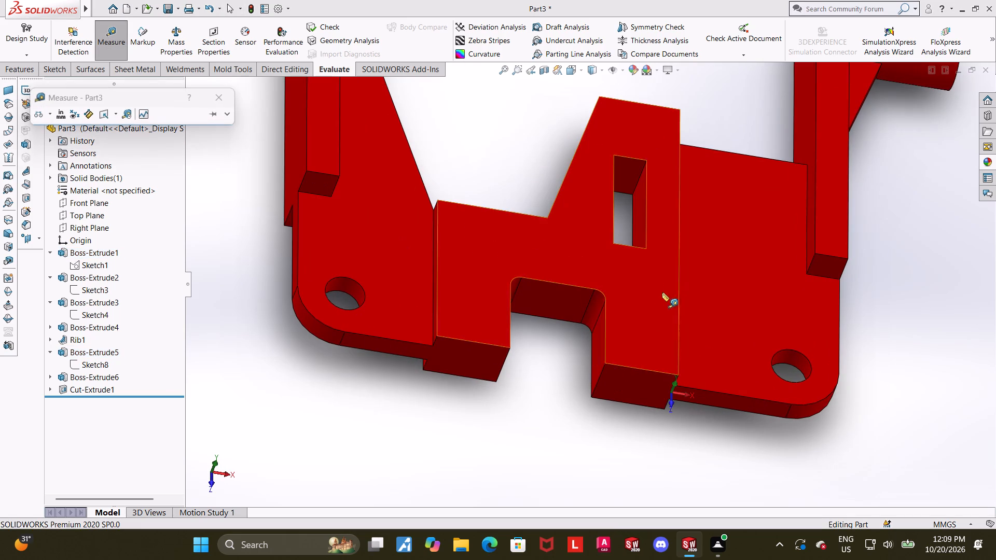
click(556, 307)
click(468, 361)
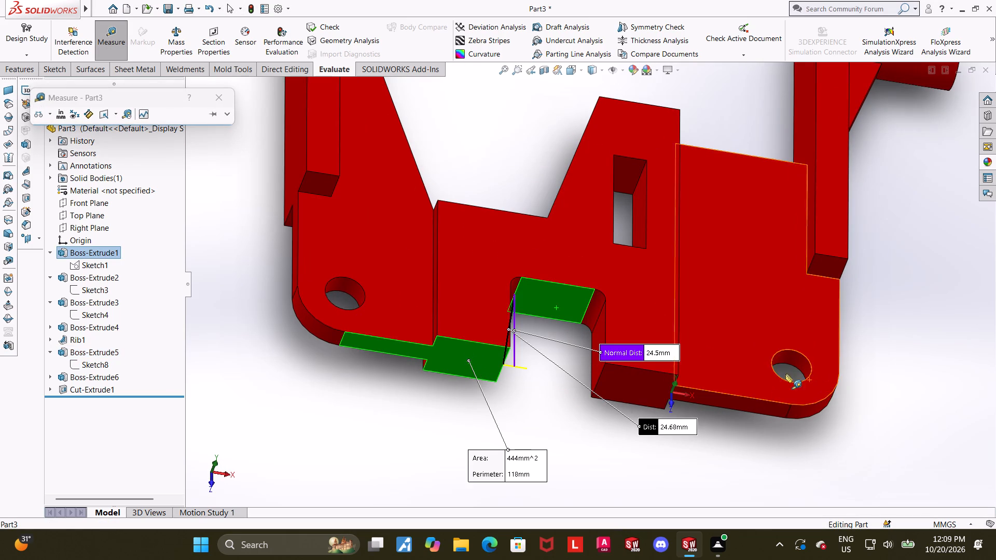
key(Escape)
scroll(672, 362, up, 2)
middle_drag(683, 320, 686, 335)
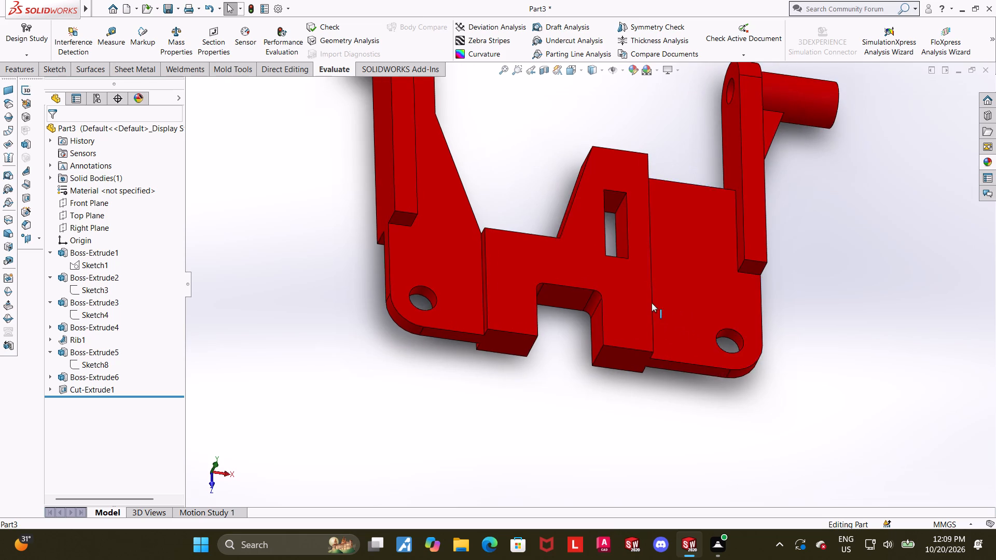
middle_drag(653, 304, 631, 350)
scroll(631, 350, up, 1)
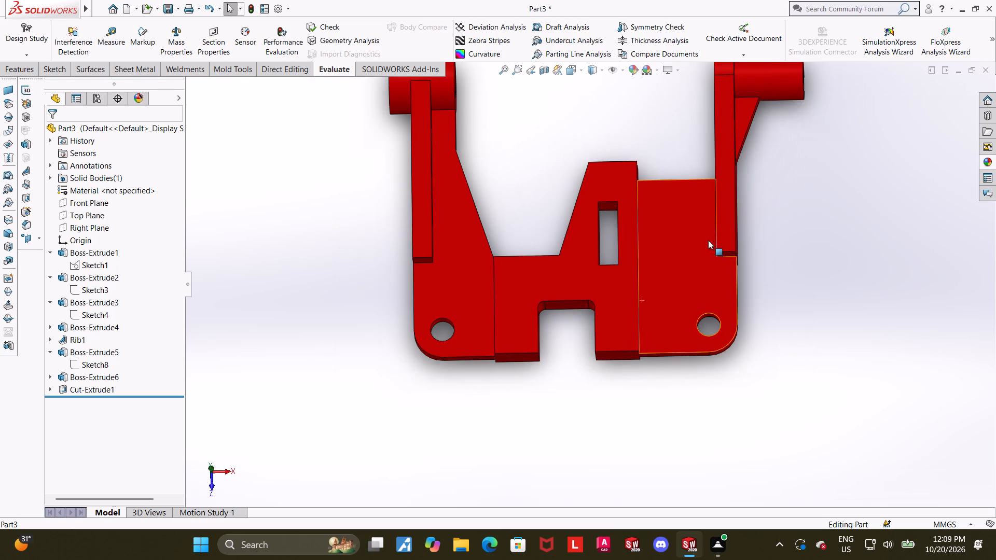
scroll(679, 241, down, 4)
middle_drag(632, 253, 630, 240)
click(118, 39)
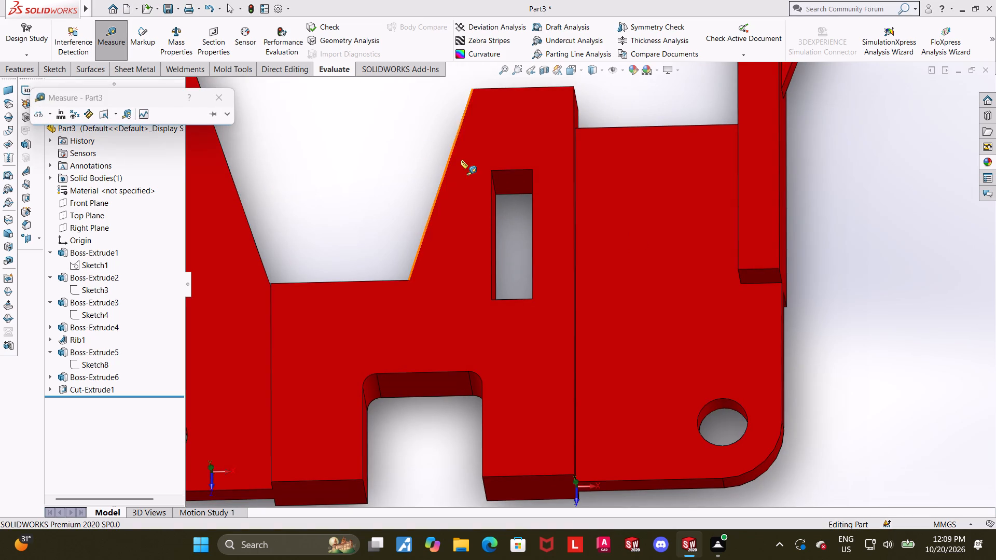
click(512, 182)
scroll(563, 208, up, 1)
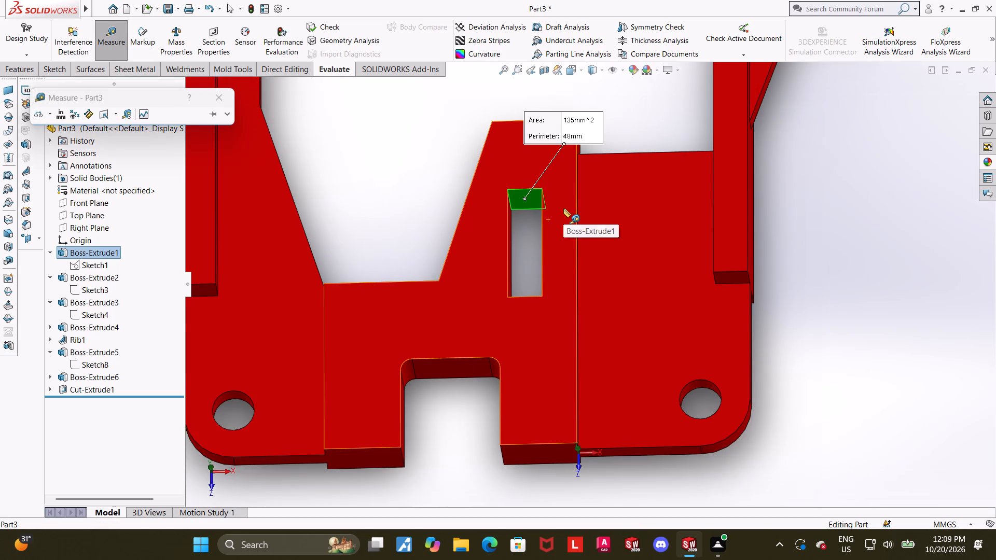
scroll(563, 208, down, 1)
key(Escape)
Measure the rectangular slot's width between its two long side faces.
click(95, 34)
middle_drag(550, 268, 544, 272)
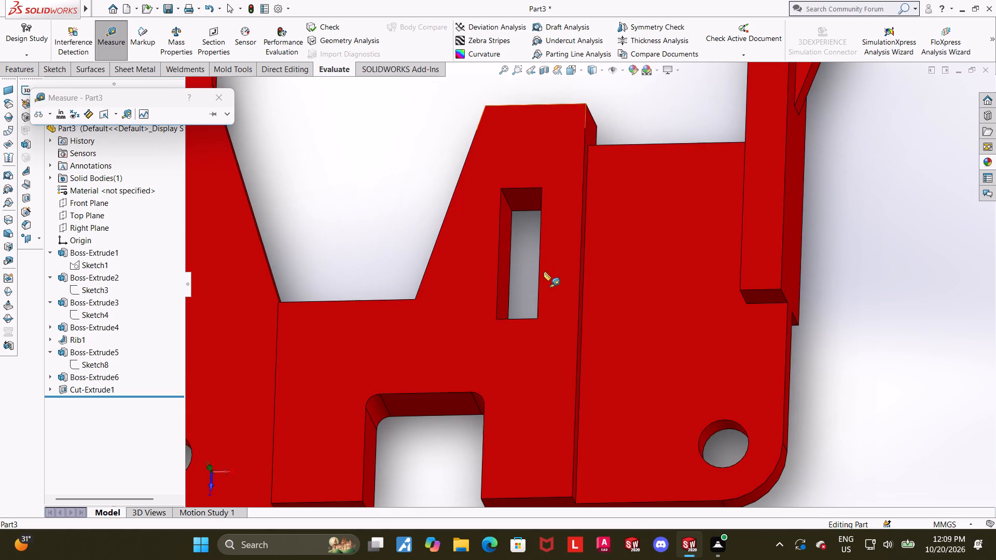
scroll(540, 257, down, 5)
click(476, 242)
middle_drag(510, 258, 540, 272)
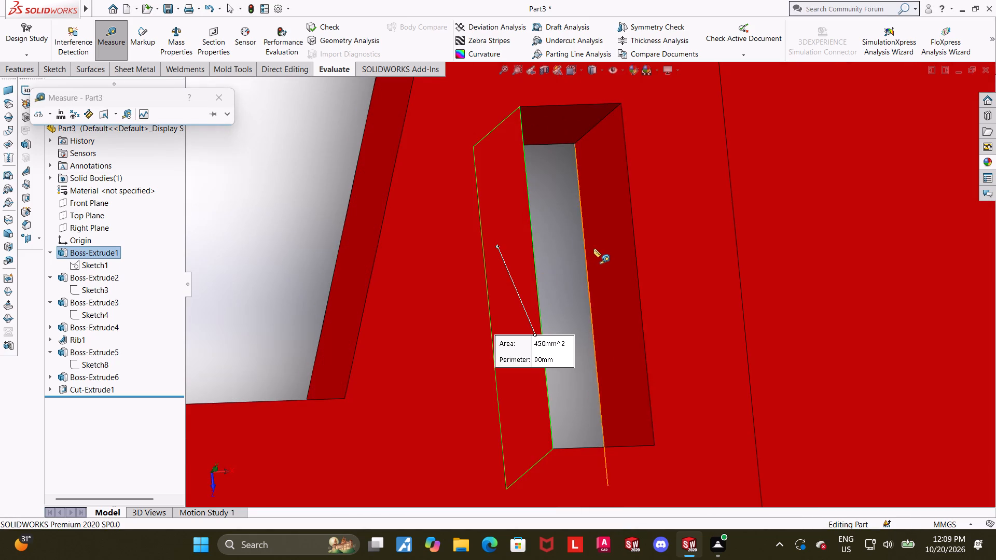
click(595, 248)
scroll(595, 250, up, 3)
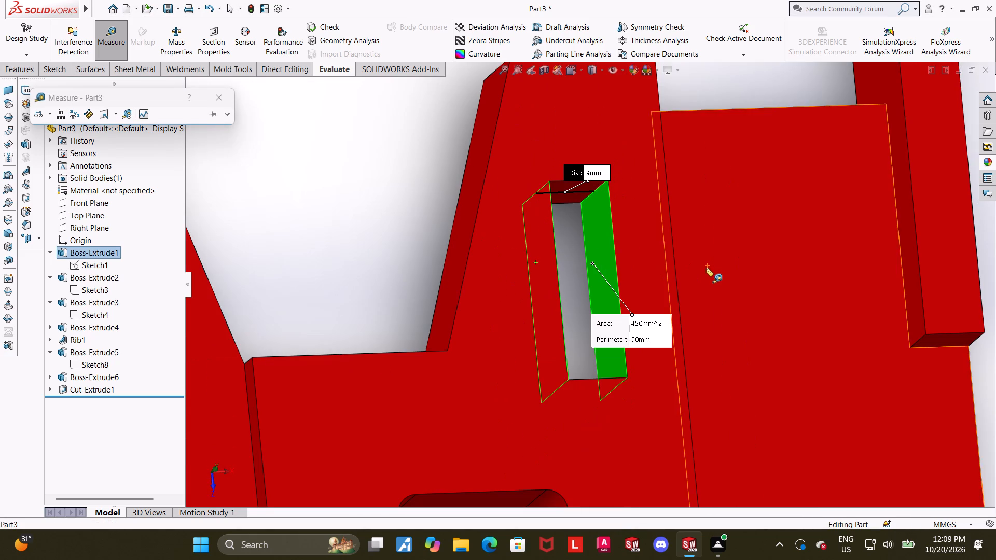
key(Escape)
Measure the rectangular slot's length between its two short end faces.
scroll(703, 274, up, 3)
scroll(703, 274, down, 4)
click(126, 26)
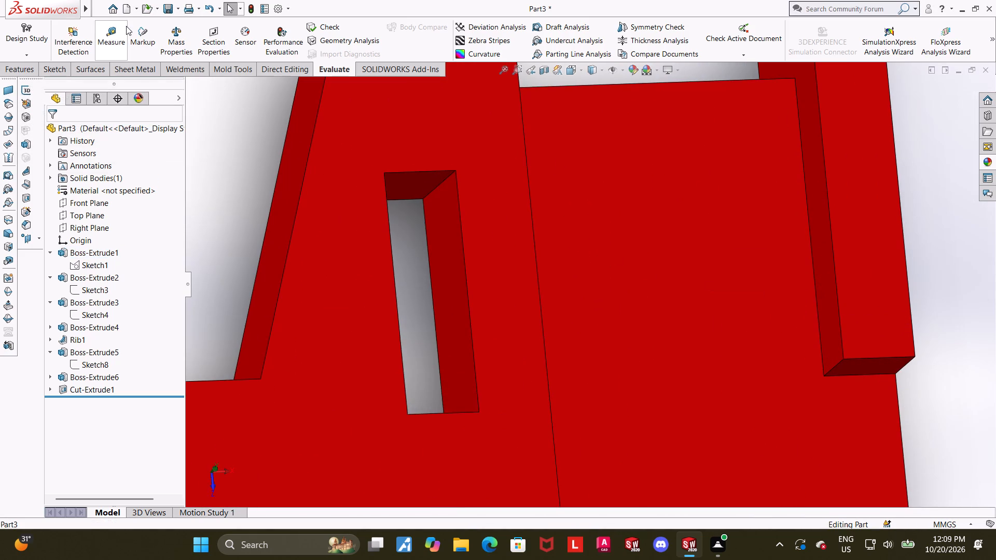
click(395, 189)
middle_drag(399, 202, 424, 275)
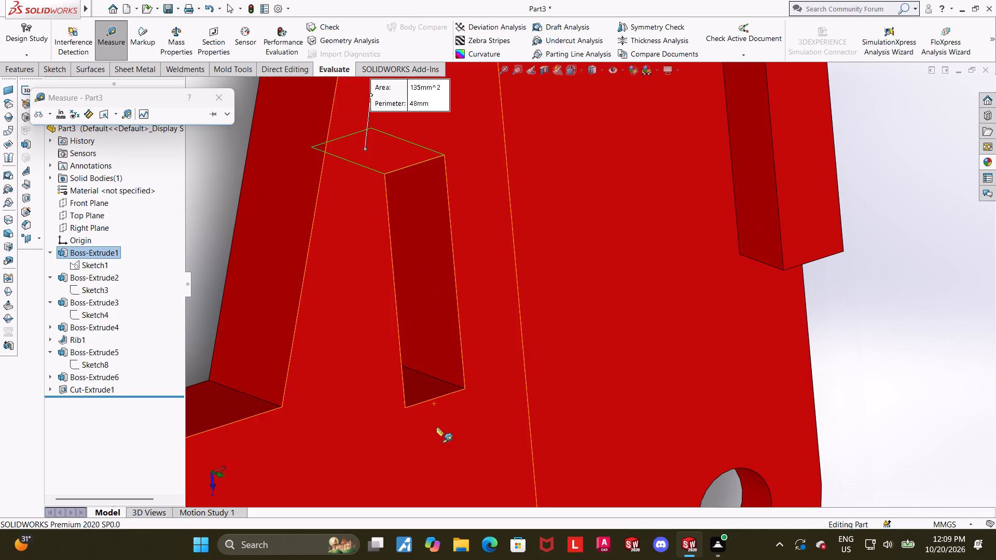
click(424, 382)
scroll(425, 382, up, 5)
scroll(581, 378, down, 2)
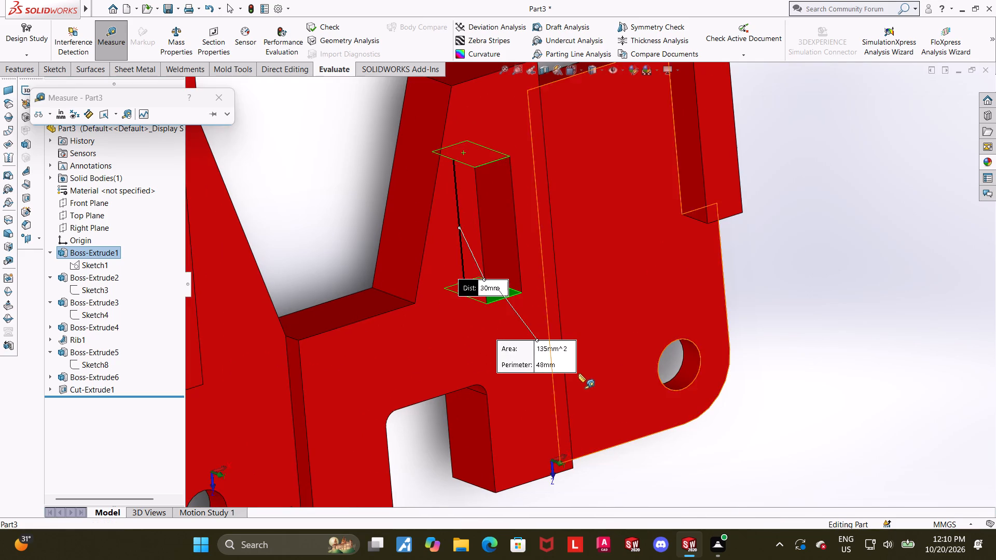
key(Escape)
Measure from the slot's end face nearest the notch to the body's front end face on the rib-supported cylinder's side.
scroll(578, 373, down, 2)
middle_drag(548, 349, 539, 345)
scroll(539, 345, up, 4)
middle_drag(651, 381, 618, 347)
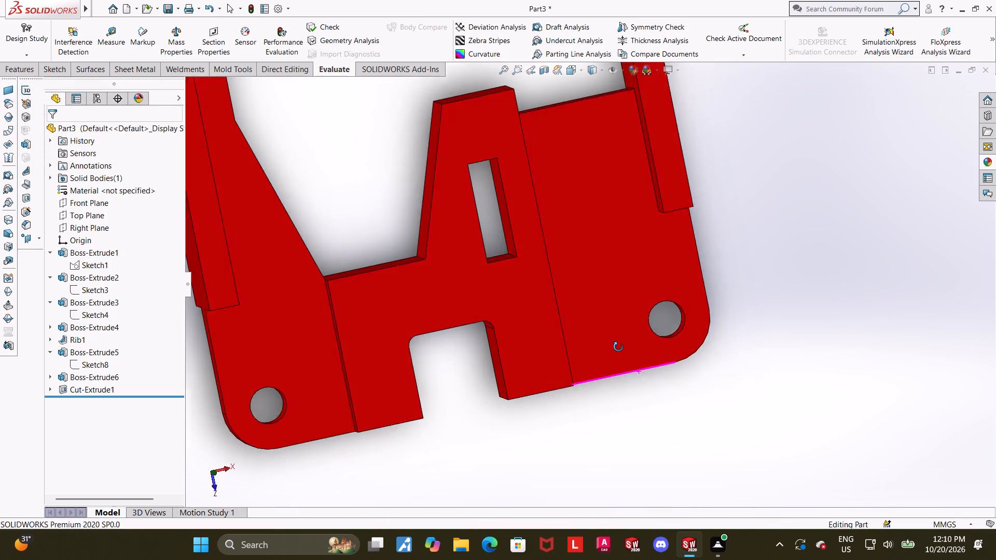
middle_drag(618, 347, 617, 345)
middle_drag(585, 301, 583, 267)
click(96, 31)
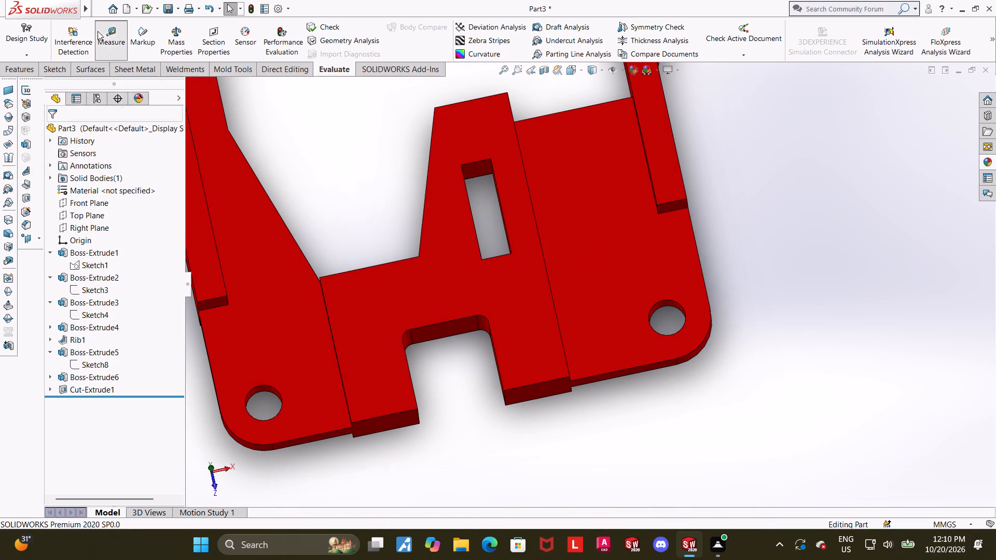
middle_drag(373, 218, 423, 333)
scroll(394, 252, up, 1)
click(484, 235)
middle_drag(590, 312, 549, 203)
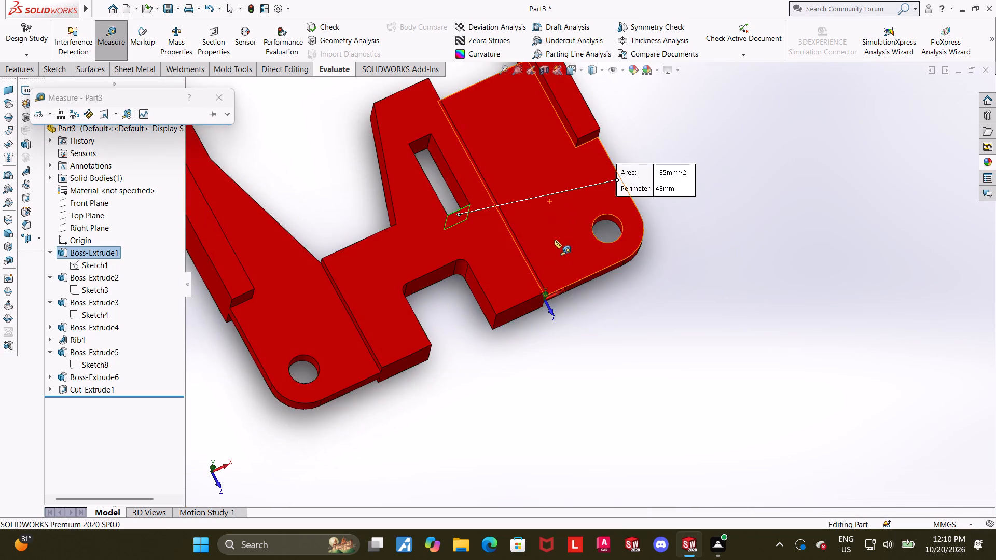
middle_drag(547, 303, 538, 277)
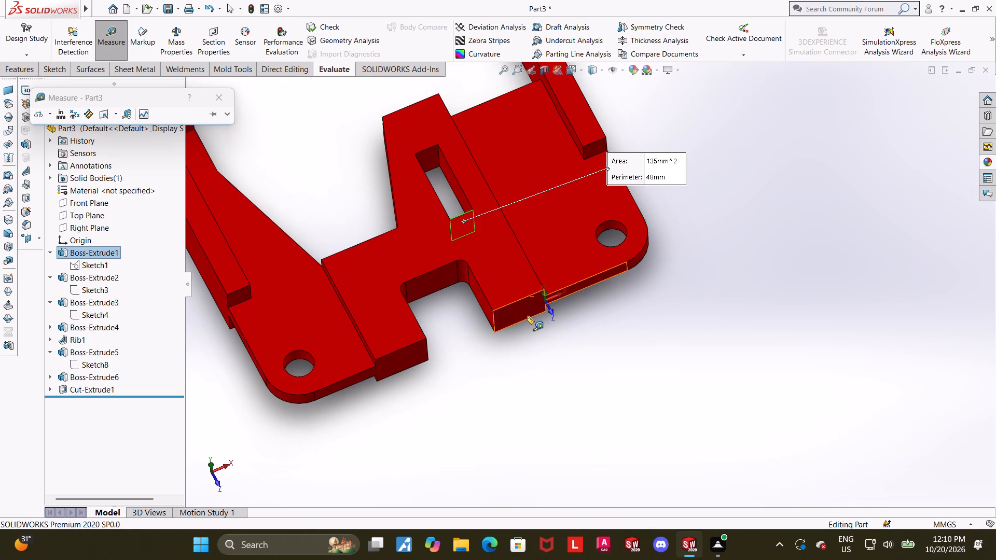
click(527, 315)
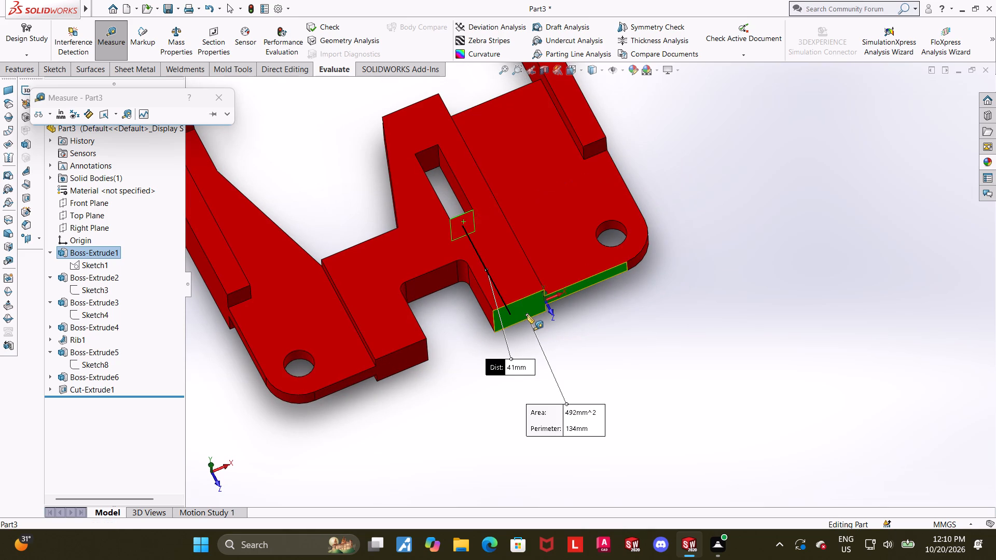
key(Escape)
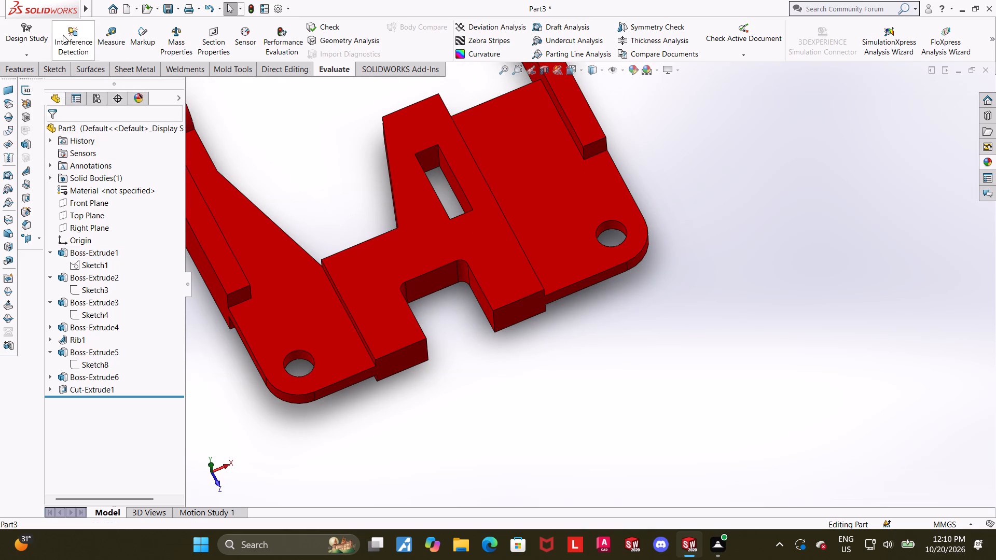
Measure the slotted body's overall length from that front end face to the rear end face of its tapered portion.
click(101, 32)
click(516, 306)
middle_drag(448, 148, 454, 176)
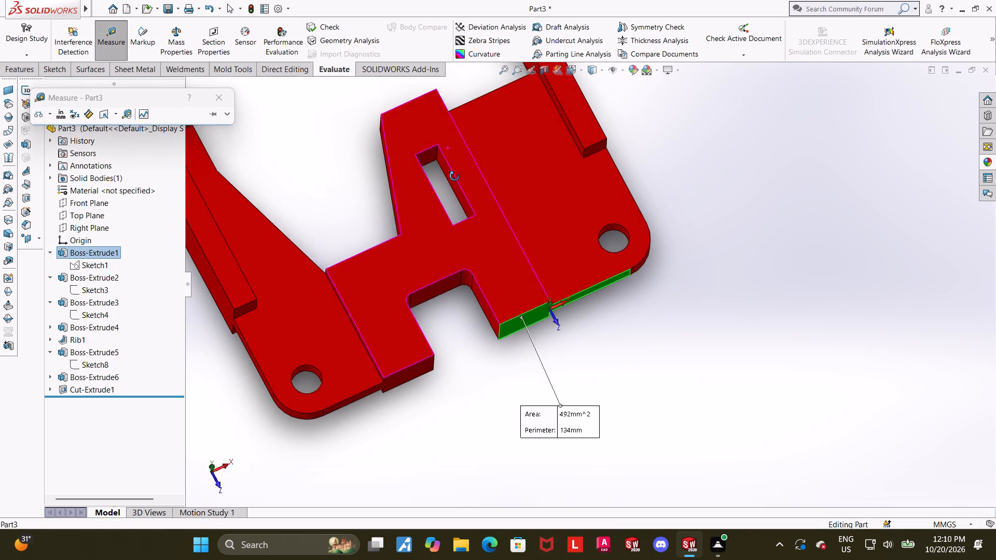
middle_drag(454, 176, 482, 261)
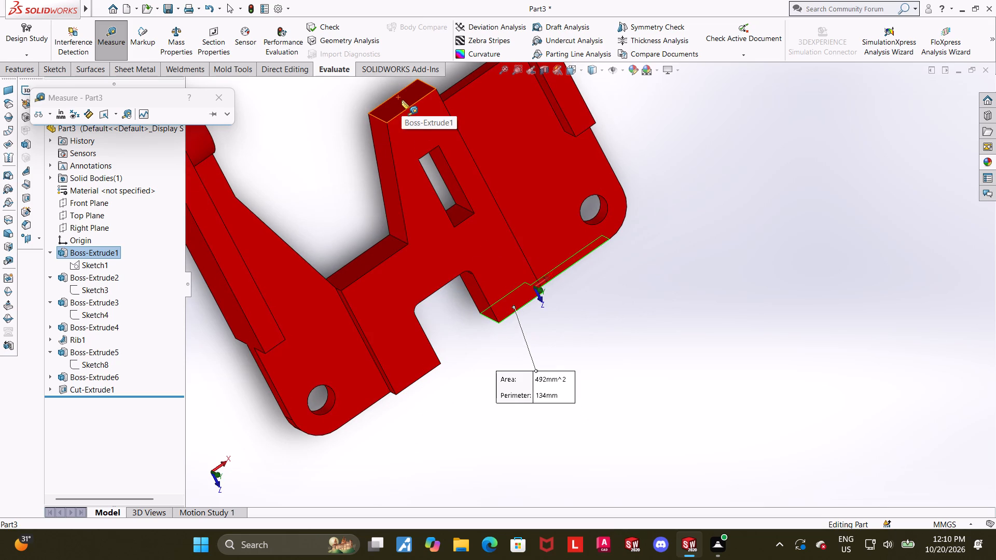
click(402, 100)
key(Escape)
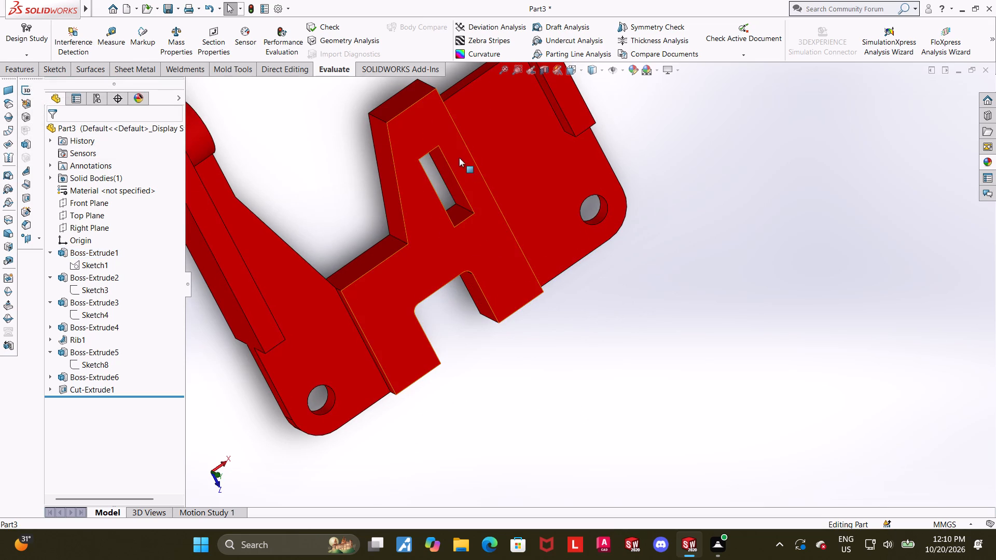
Show the whole part in the isometric view with nothing selected.
key(ctrl+7)
click(770, 371)
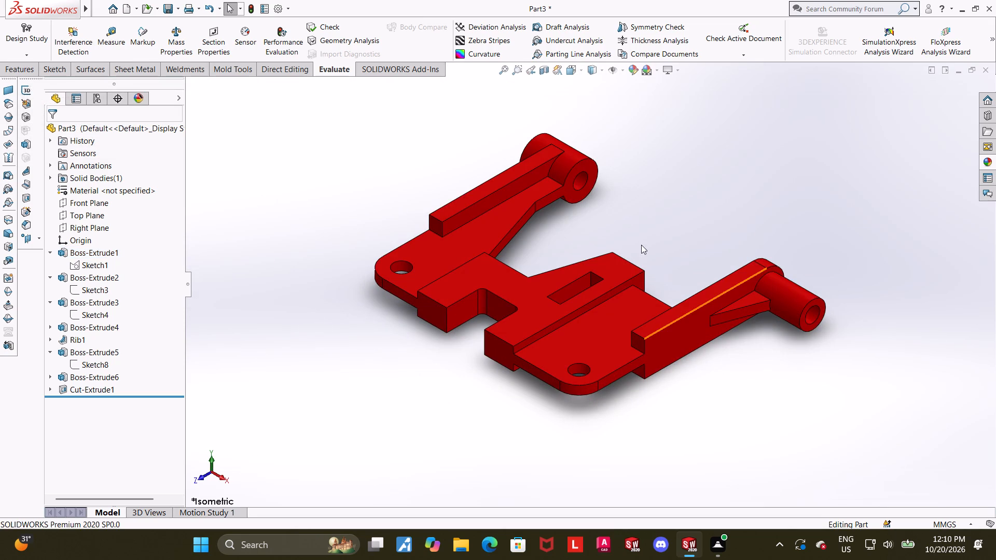
scroll(638, 247, down, 1)
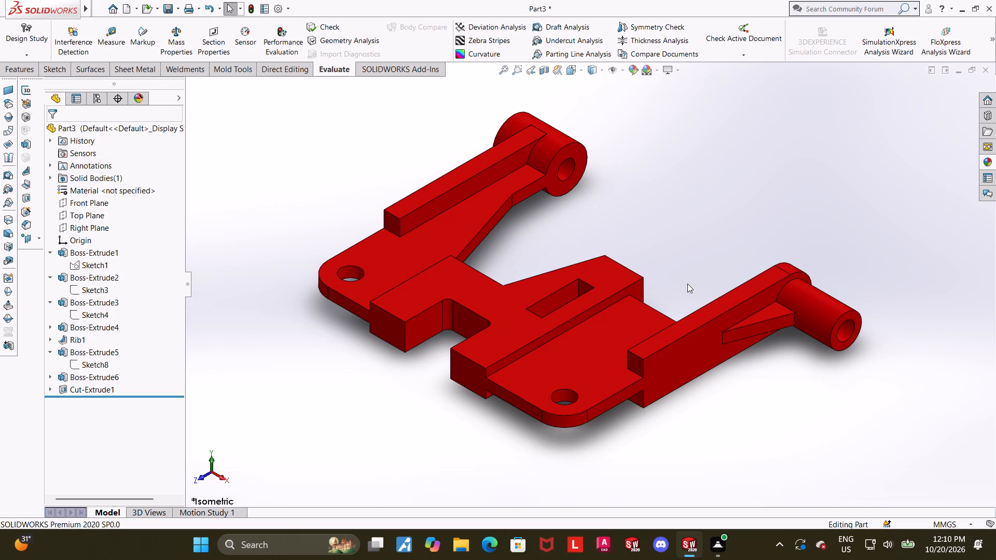
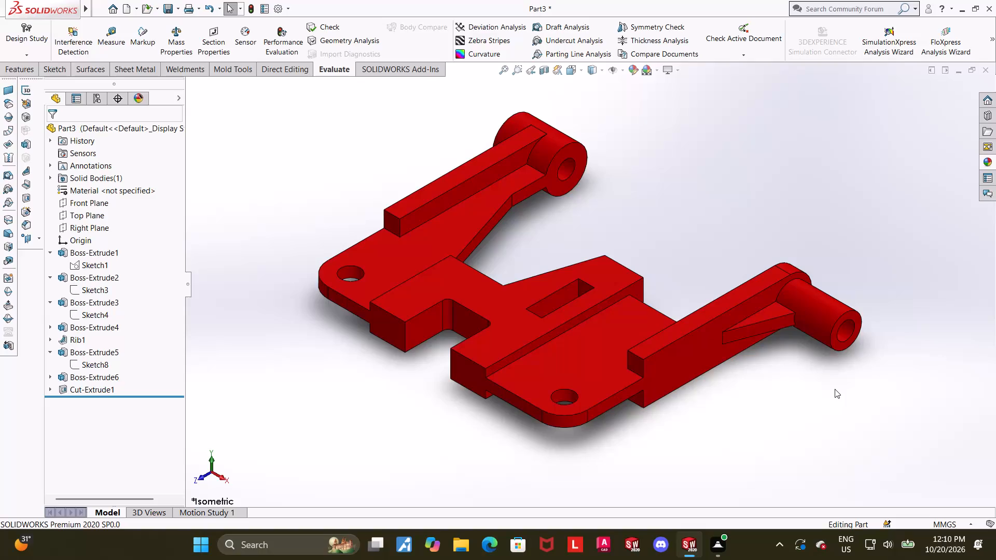
Save the part in the Downloads folder under the file name "profiled shift bracket".
key(ctrl+s)
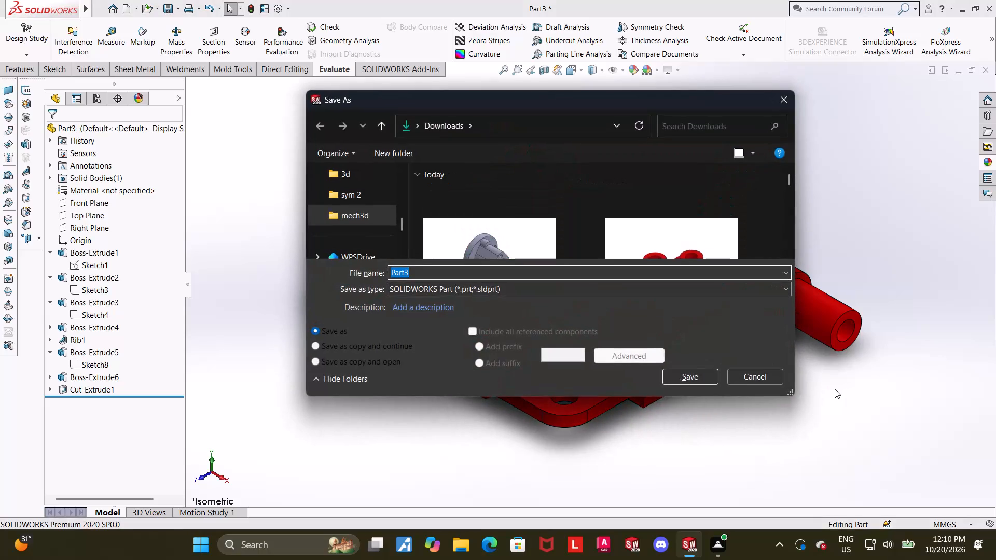
text(profiled shift bracket)
key(space)
key(Return)
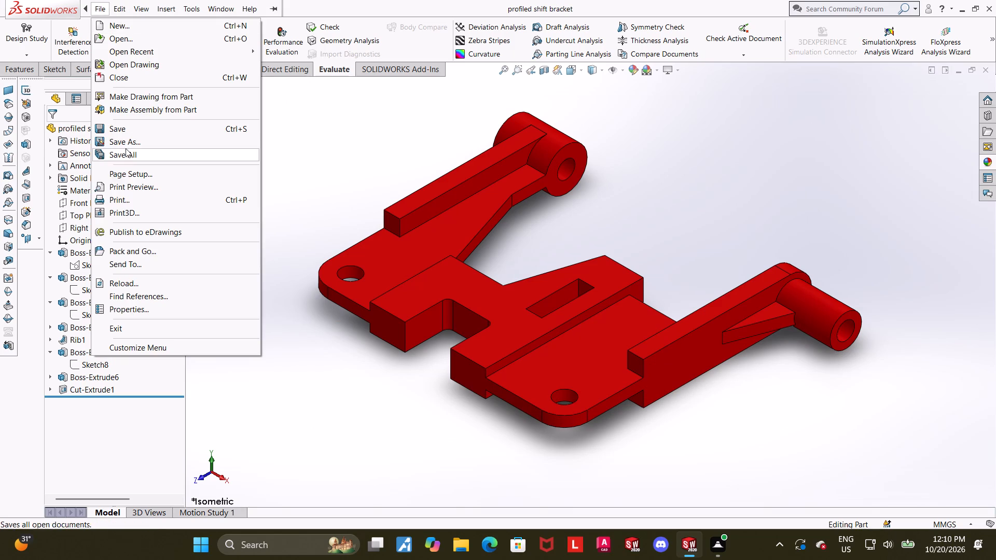
Save a copy of the profiled shift bracket in Adobe Portable Document Format (*.pdf).
click(126, 145)
click(422, 293)
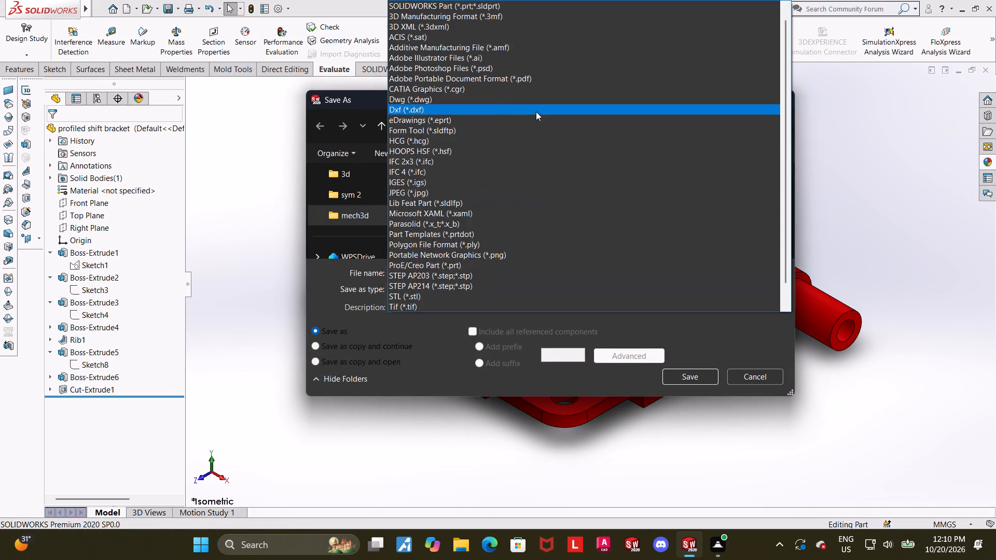
click(532, 78)
click(708, 399)
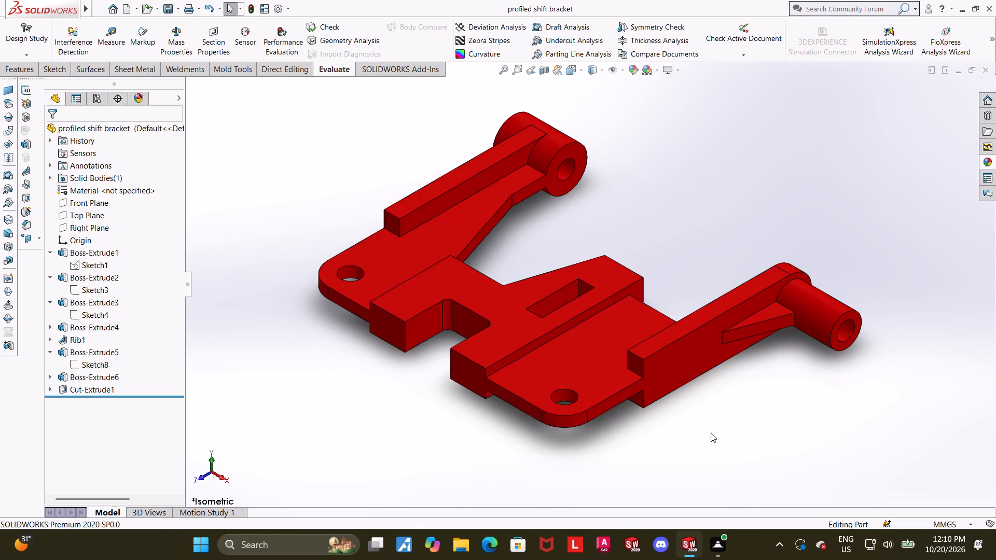